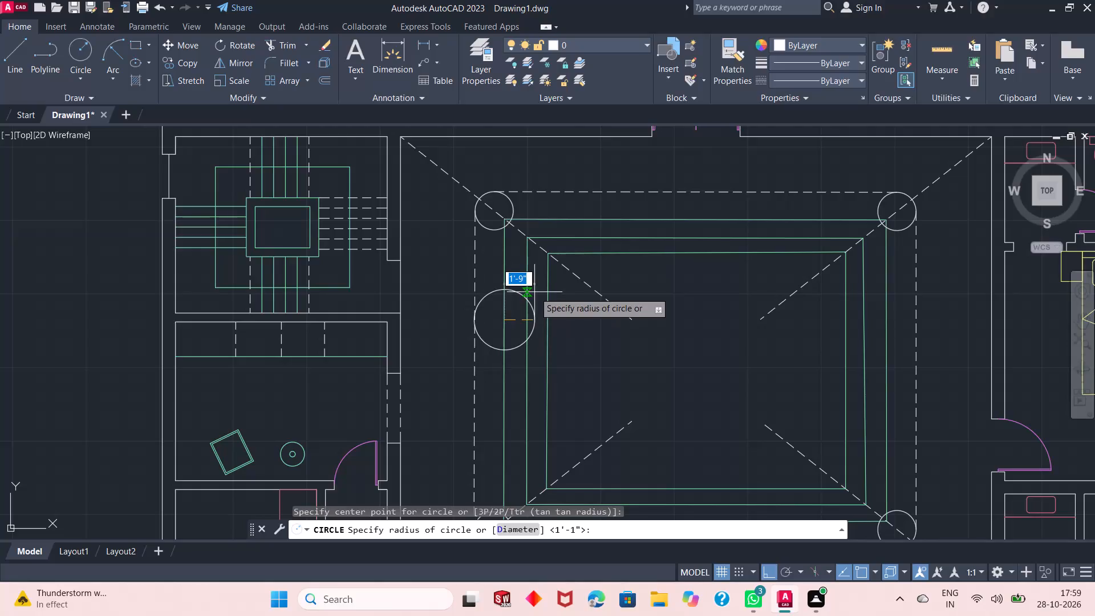
# Abandon the unfinished circle and examine the central courtyard and the rest of the floor plan.
pyautogui.press('Escape')
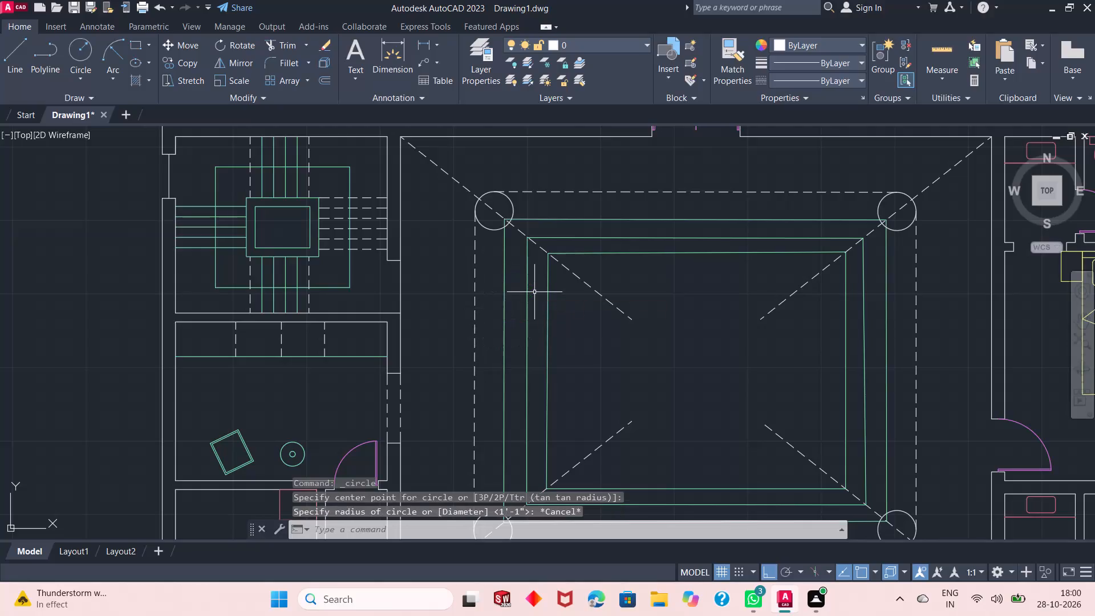
pyautogui.scroll(-2, 388, 235)
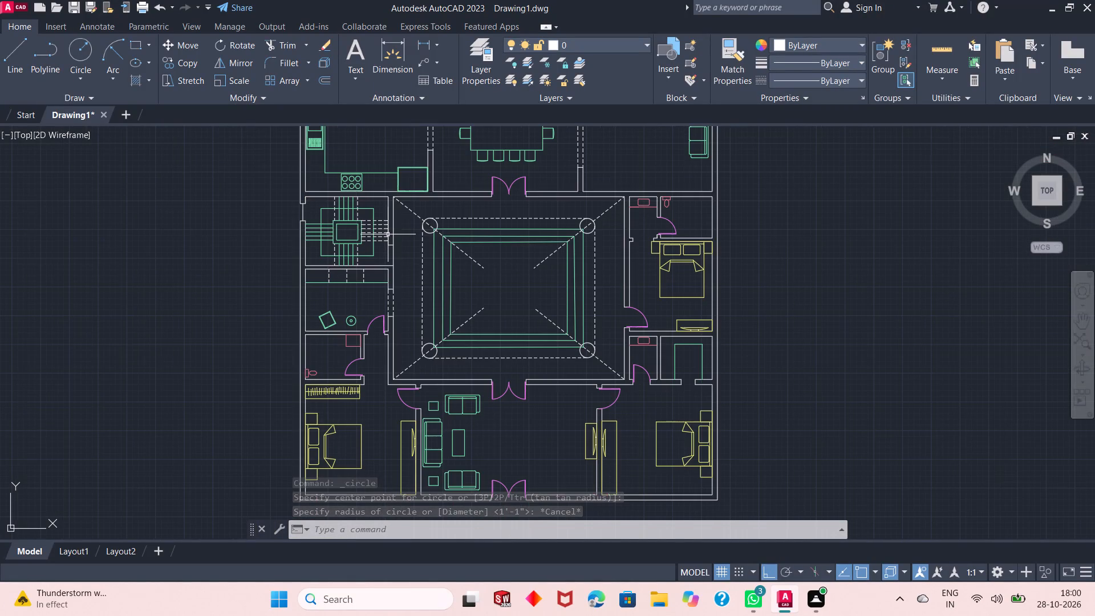
pyautogui.scroll(2, 436, 271)
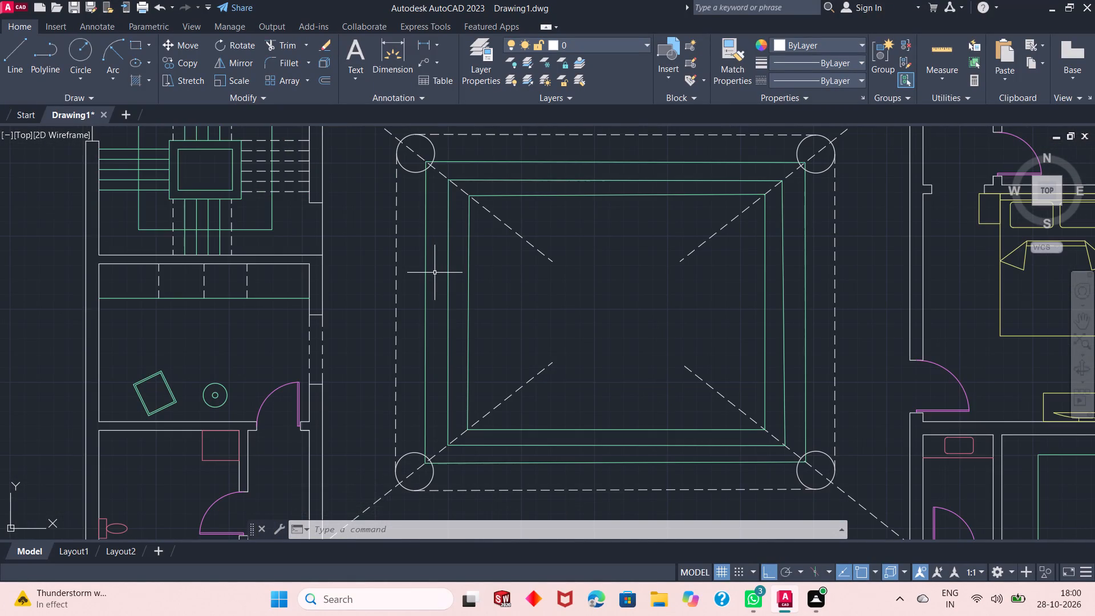
pyautogui.scroll(1, 408, 290)
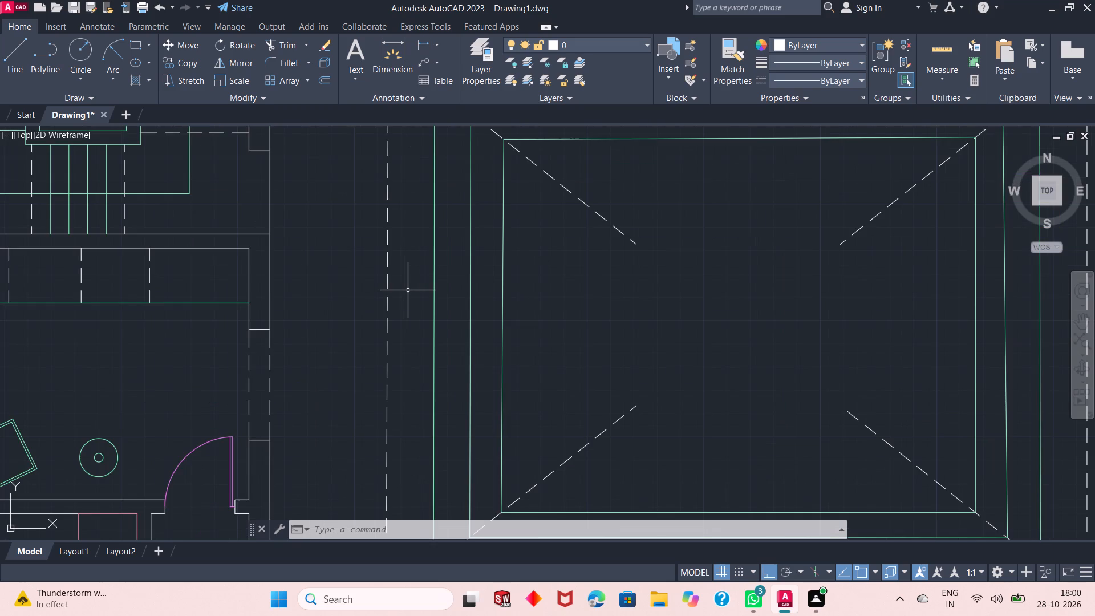
pyautogui.scroll(-2, 407, 289)
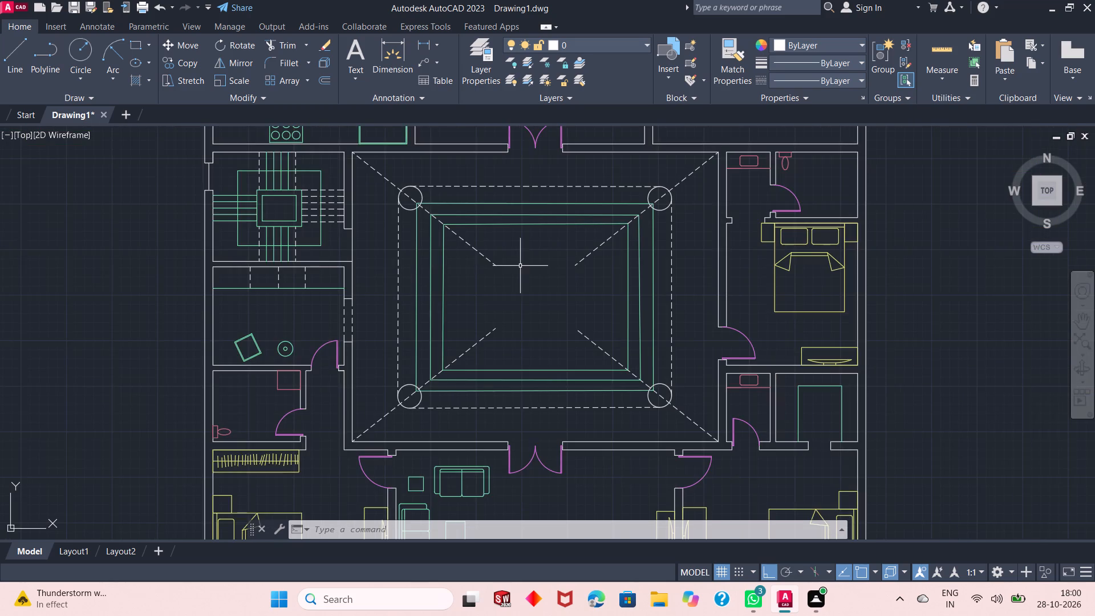
pyautogui.scroll(-2, 521, 266)
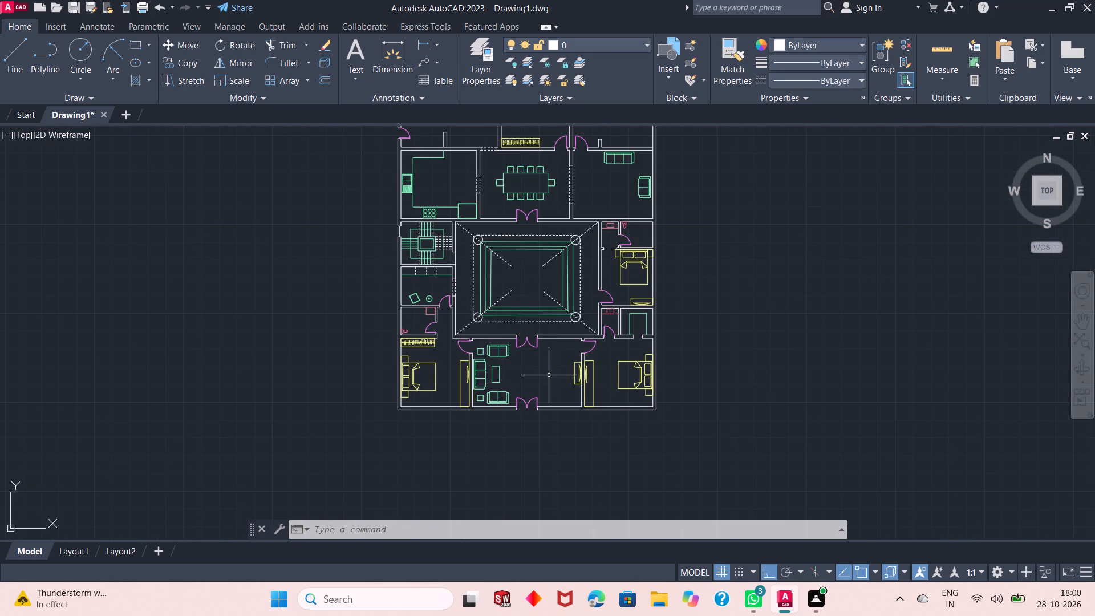
pyautogui.scroll(-1, 512, 388)
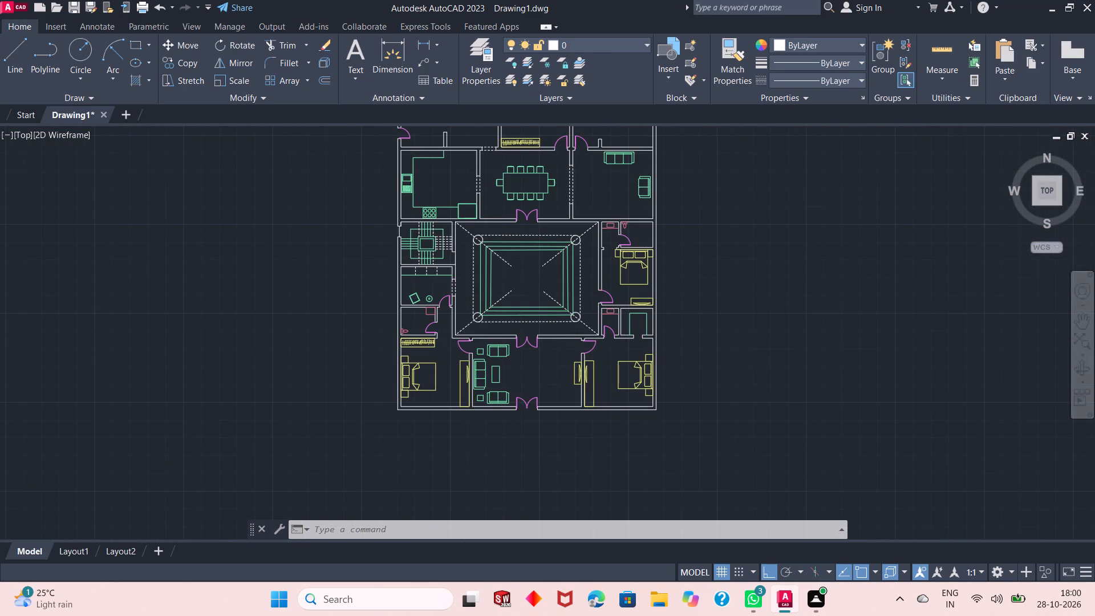
# On Layer4, draw a rectangle about 4'-6" by 11" against the north wall of the dining room, above the table.
pyautogui.scroll(2, 505, 278)
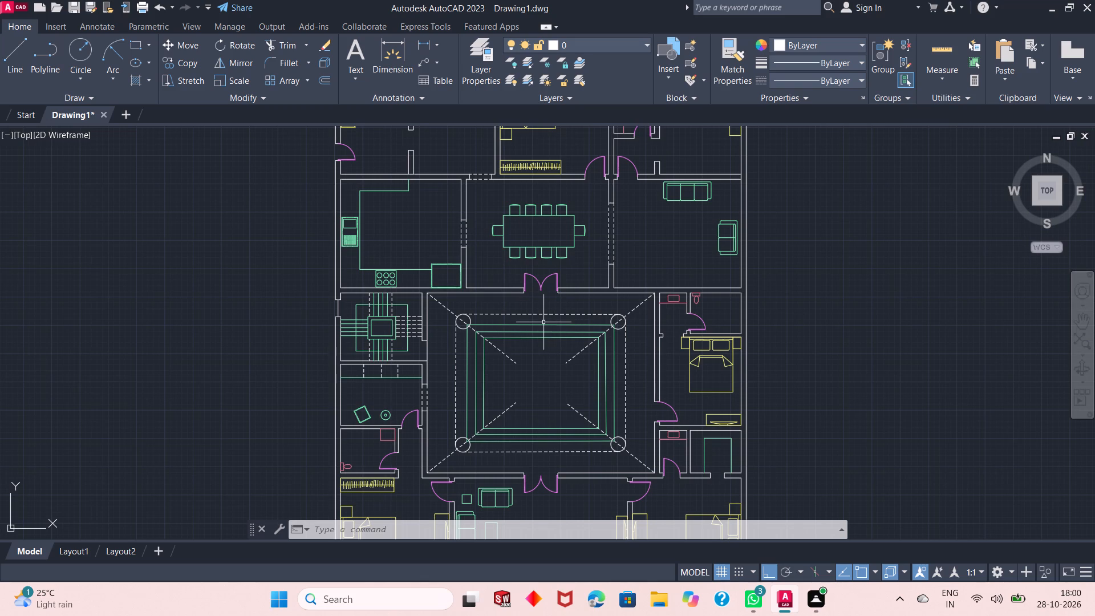
pyautogui.scroll(2, 571, 162)
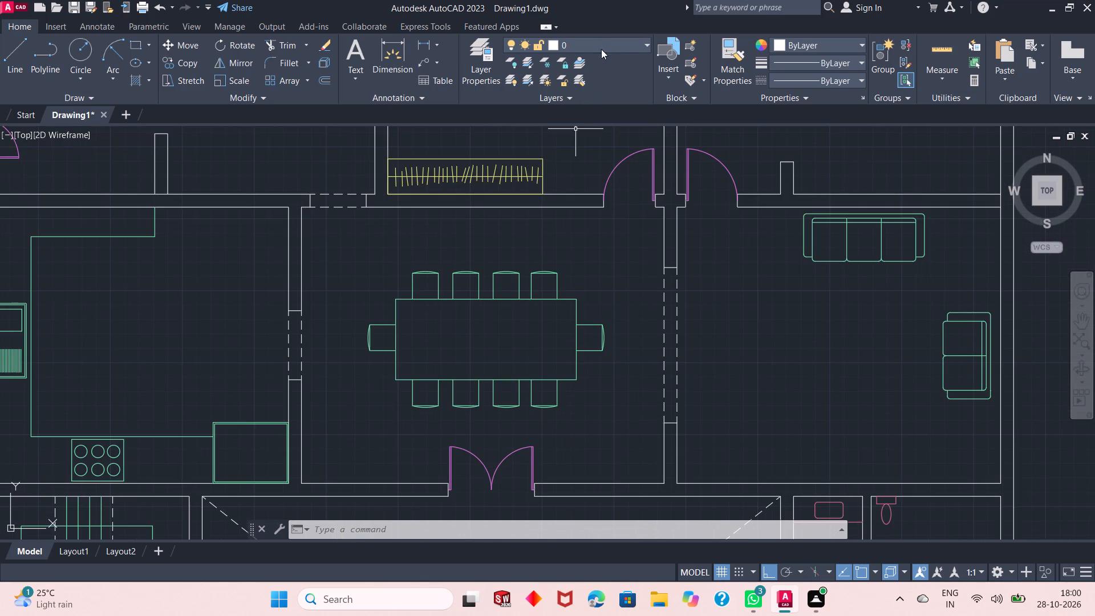
pyautogui.click(602, 41)
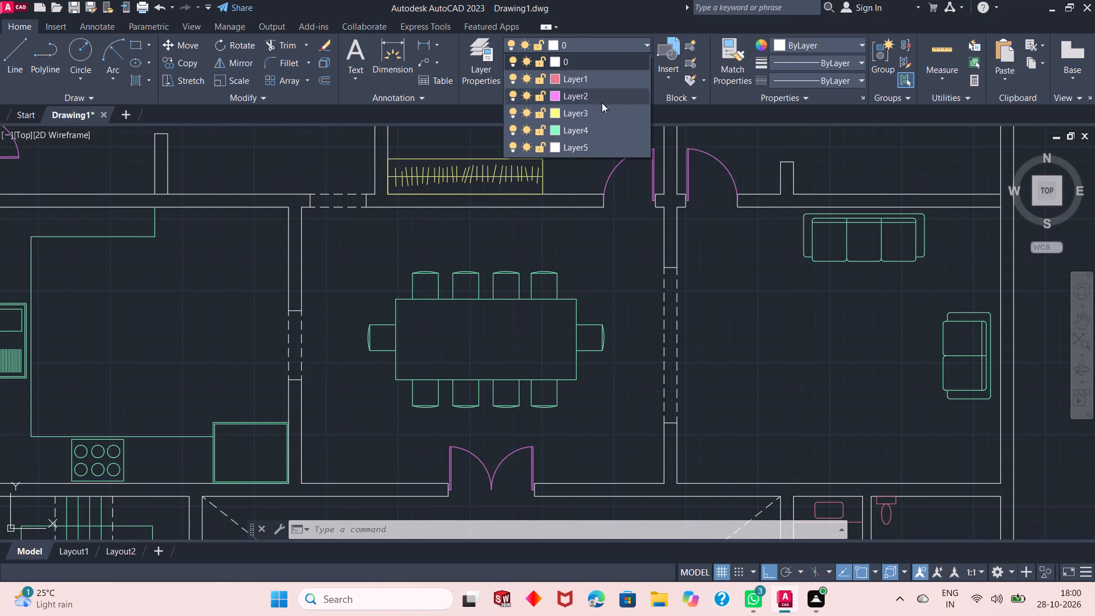
pyautogui.click(601, 129)
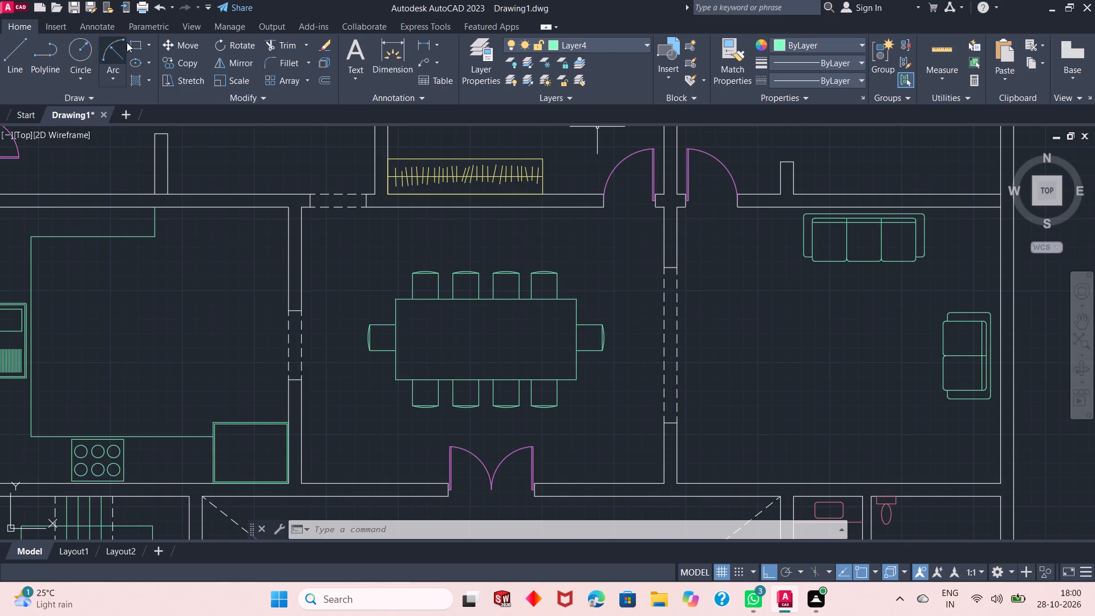
pyautogui.click(132, 42)
pyautogui.click(444, 208)
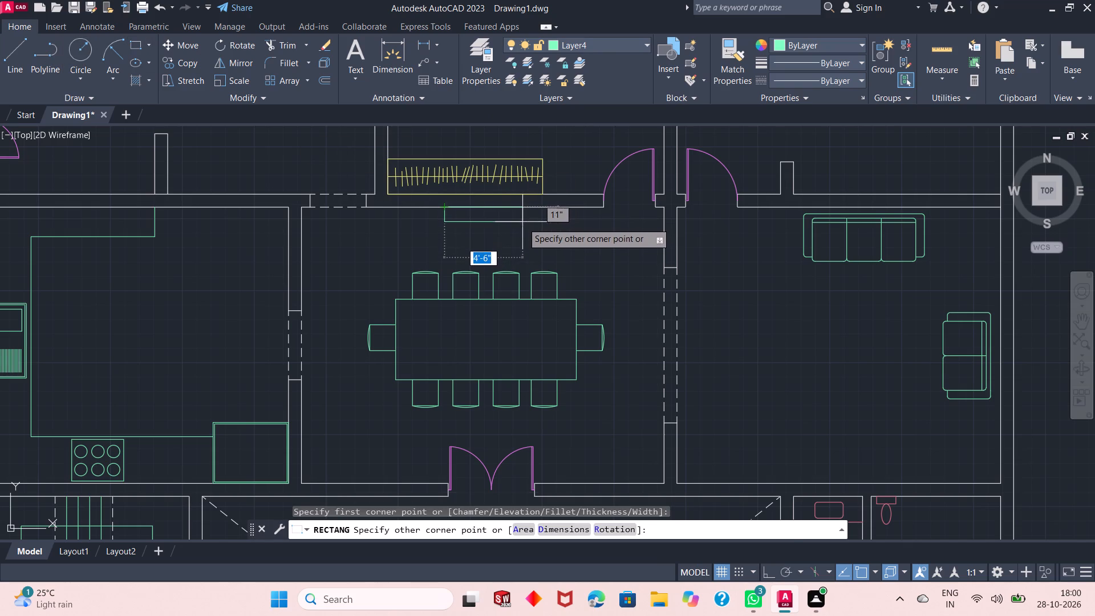
pyautogui.click(522, 222)
pyautogui.scroll(-1, 481, 222)
pyautogui.click(600, 45)
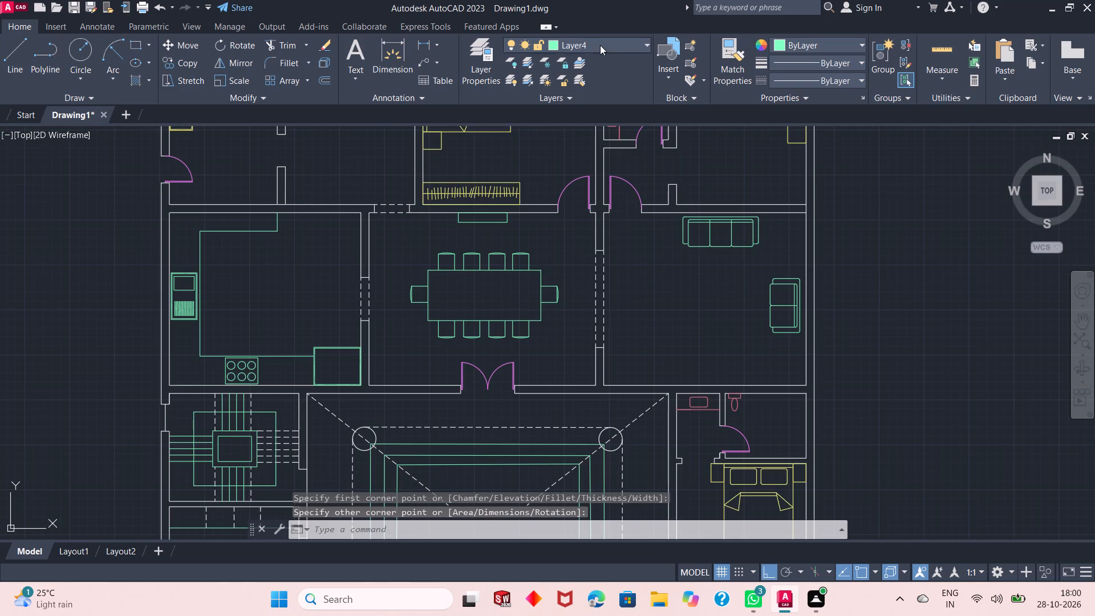
pyautogui.click(372, 187)
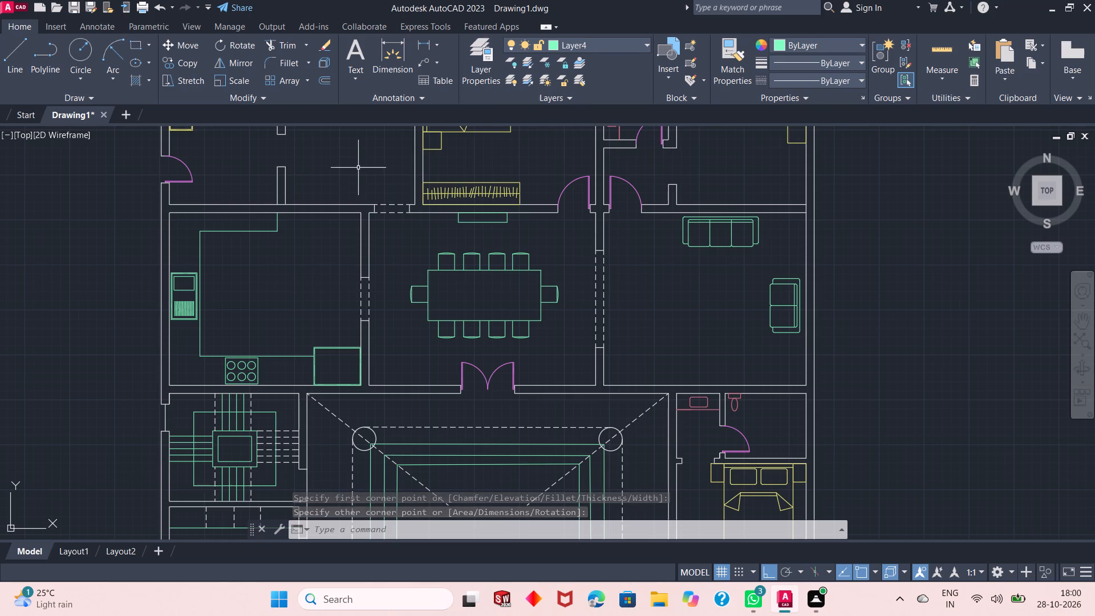
# On layer 0, draw a three-sided porch outline outside the front entrance wall, 11' deep and about 32'-9" wide.
pyautogui.scroll(-3, 405, 198)
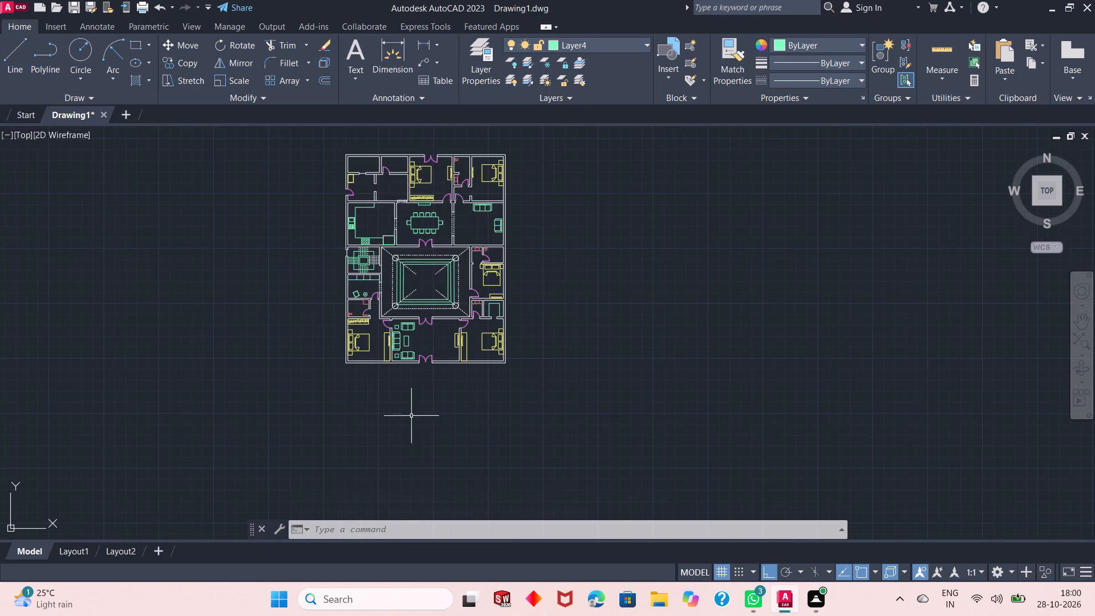
pyautogui.scroll(2, 410, 424)
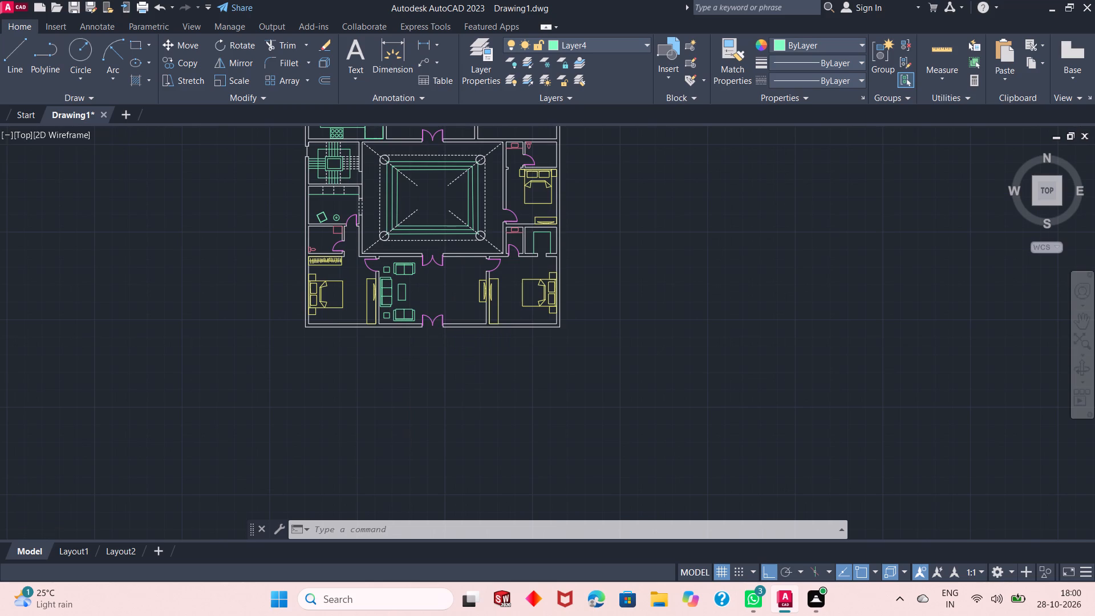
pyautogui.scroll(1, 389, 322)
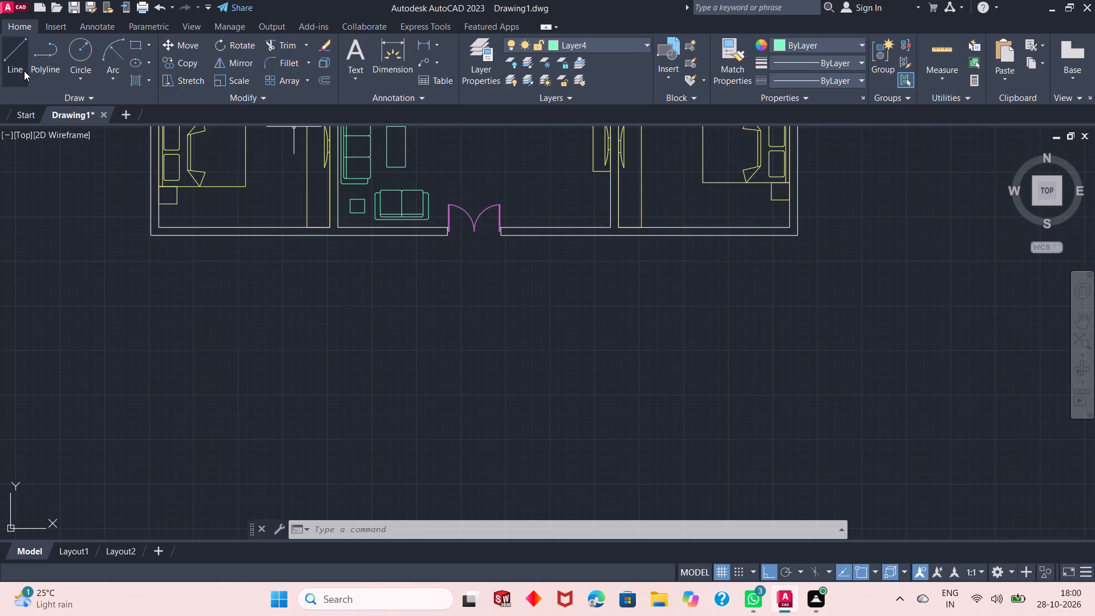
pyautogui.click(601, 43)
pyautogui.click(594, 60)
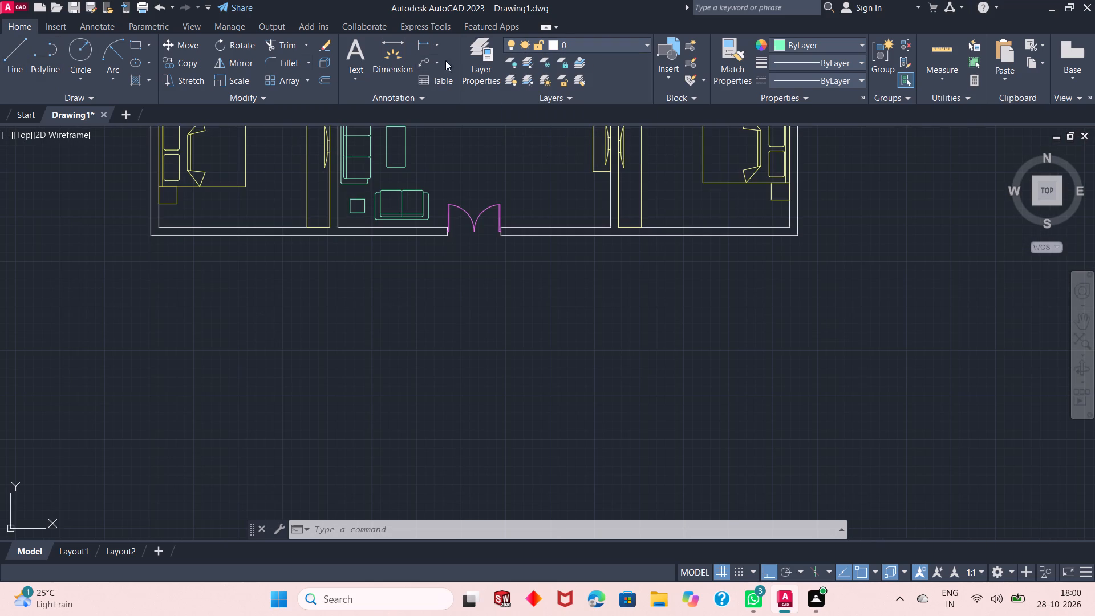
pyautogui.click(16, 59)
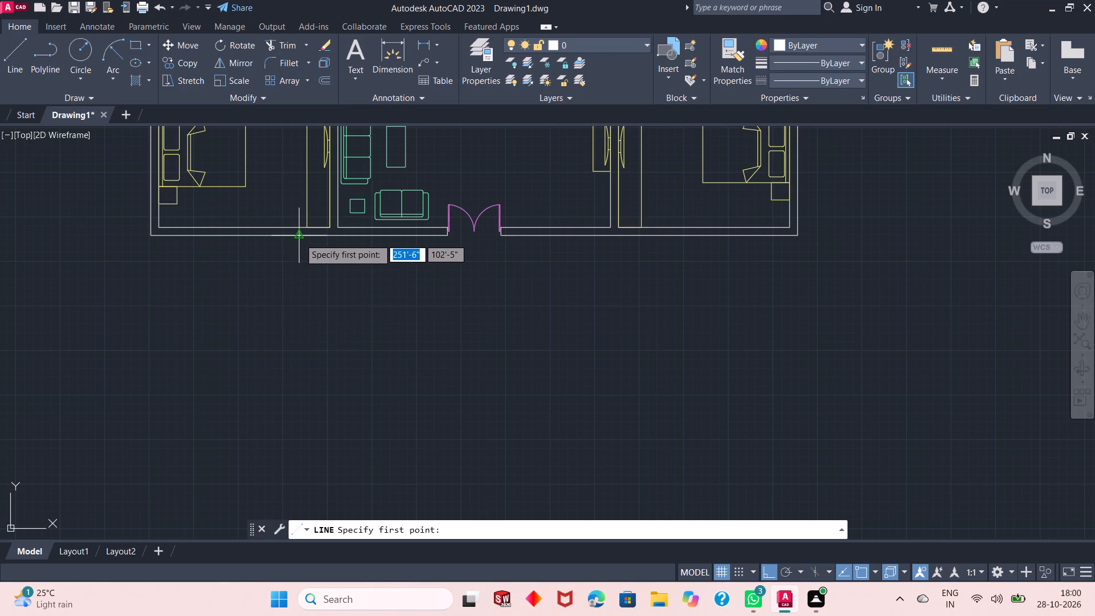
pyautogui.scroll(2, 298, 237)
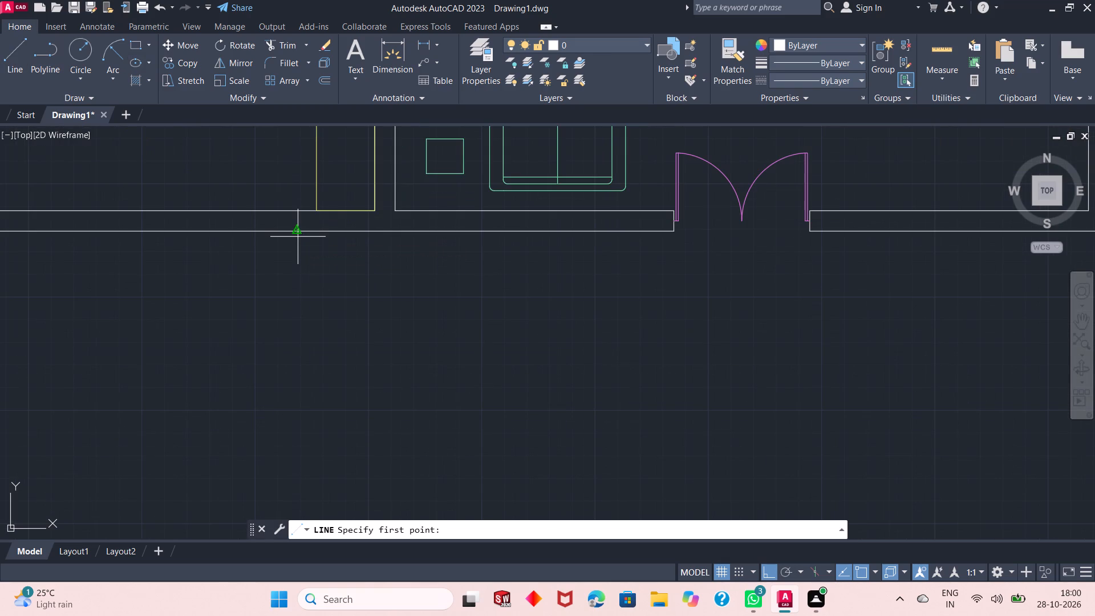
pyautogui.click(295, 232)
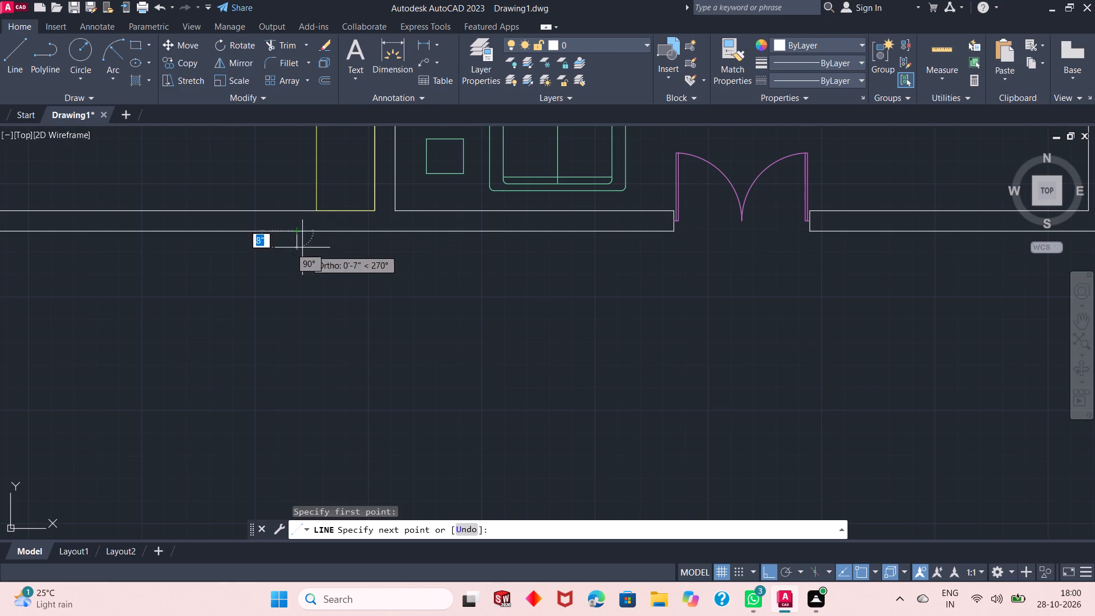
pyautogui.scroll(-2, 322, 281)
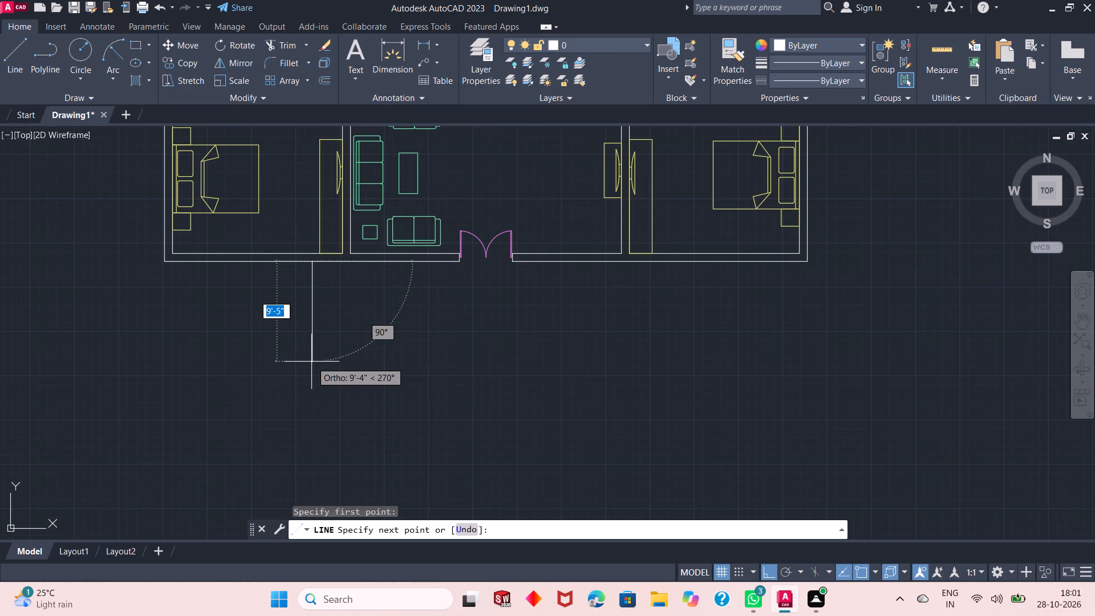
pyautogui.write("11'")
pyautogui.press('Return')
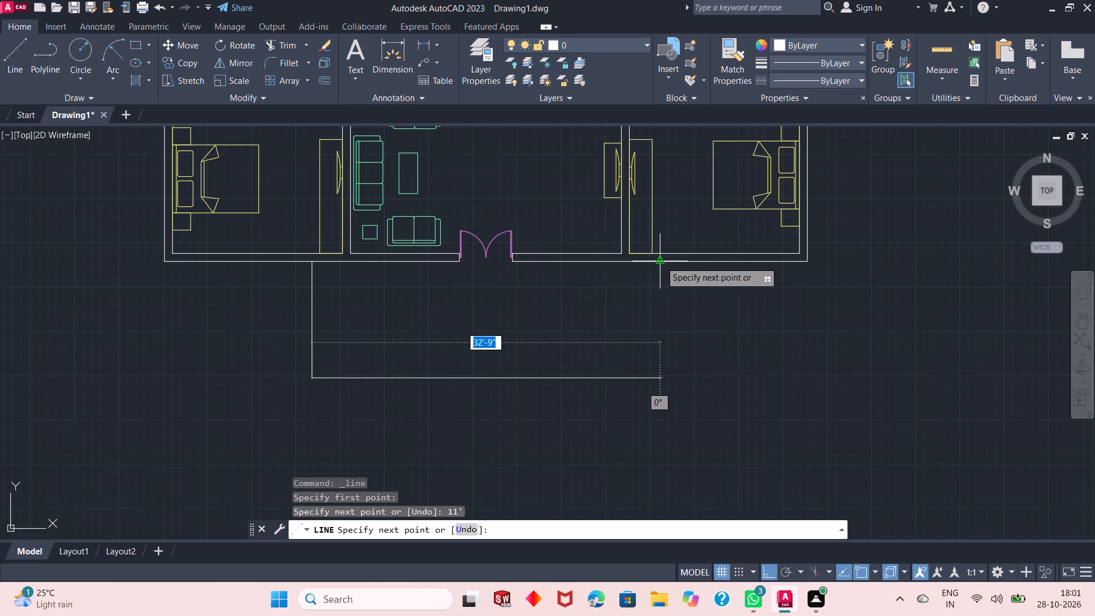
pyautogui.click(659, 379)
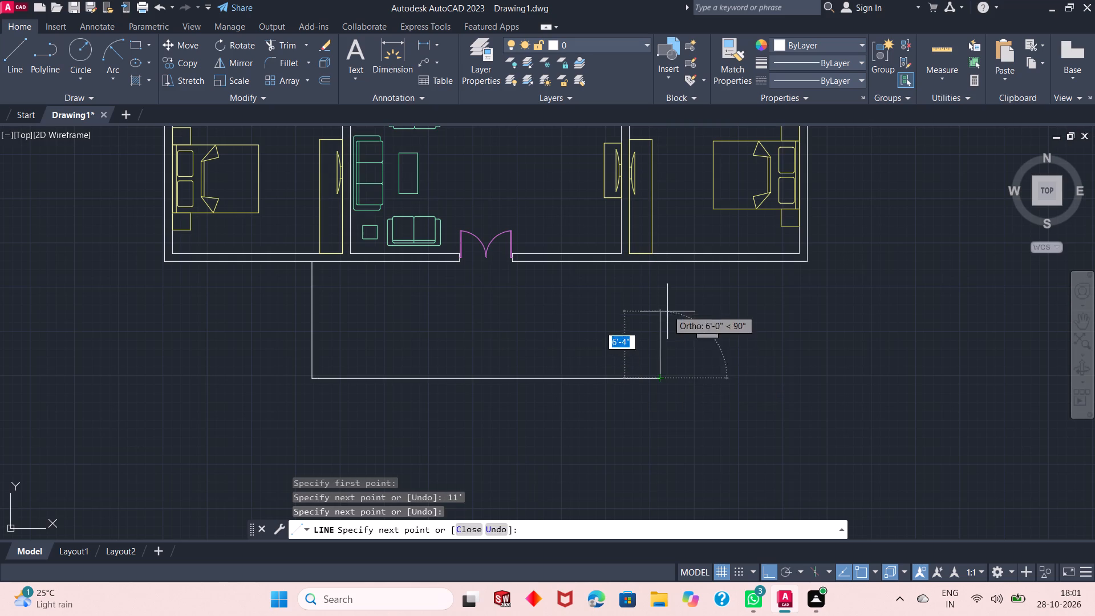
pyautogui.click(660, 260)
pyautogui.rightClick(696, 301)
pyautogui.click(709, 307)
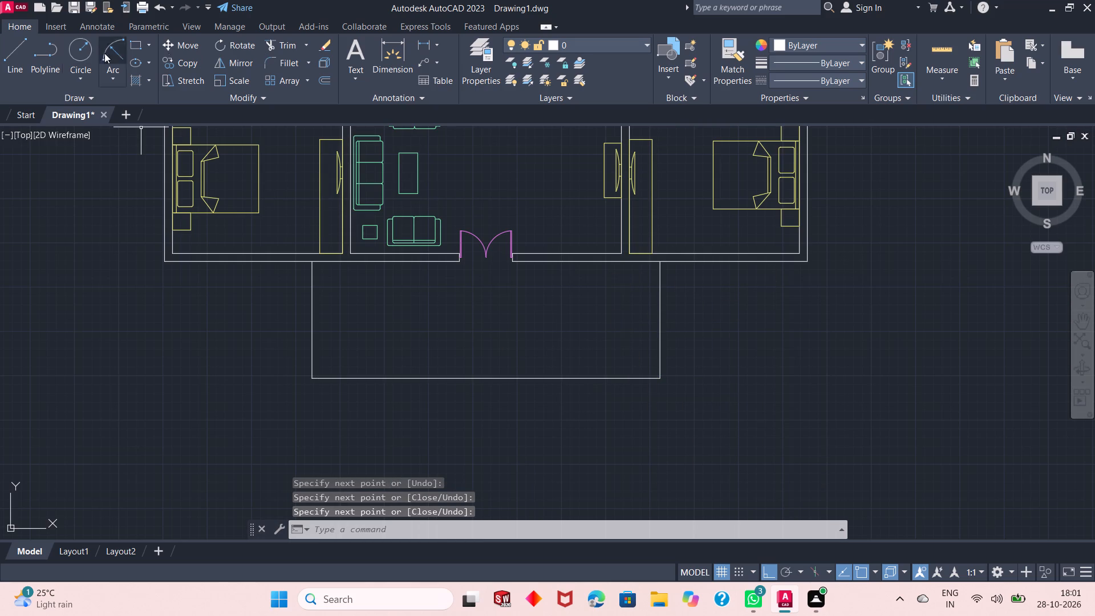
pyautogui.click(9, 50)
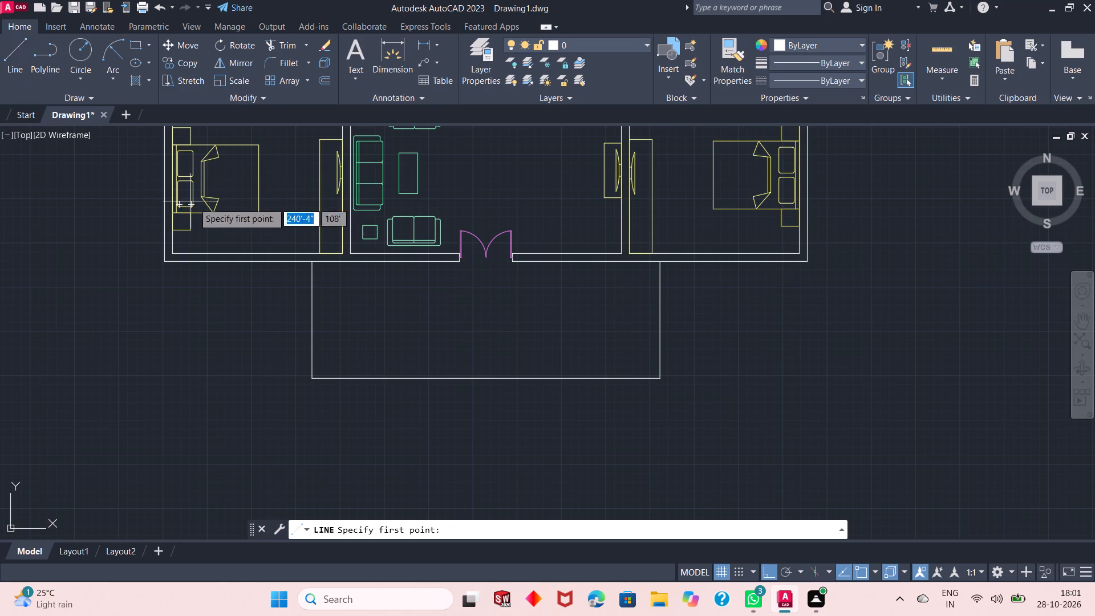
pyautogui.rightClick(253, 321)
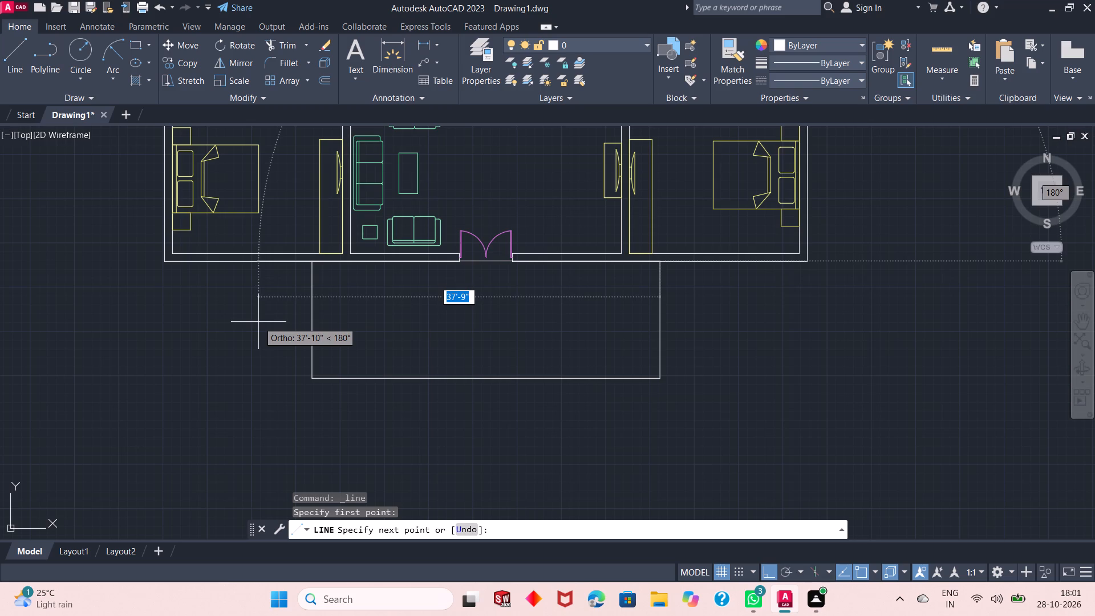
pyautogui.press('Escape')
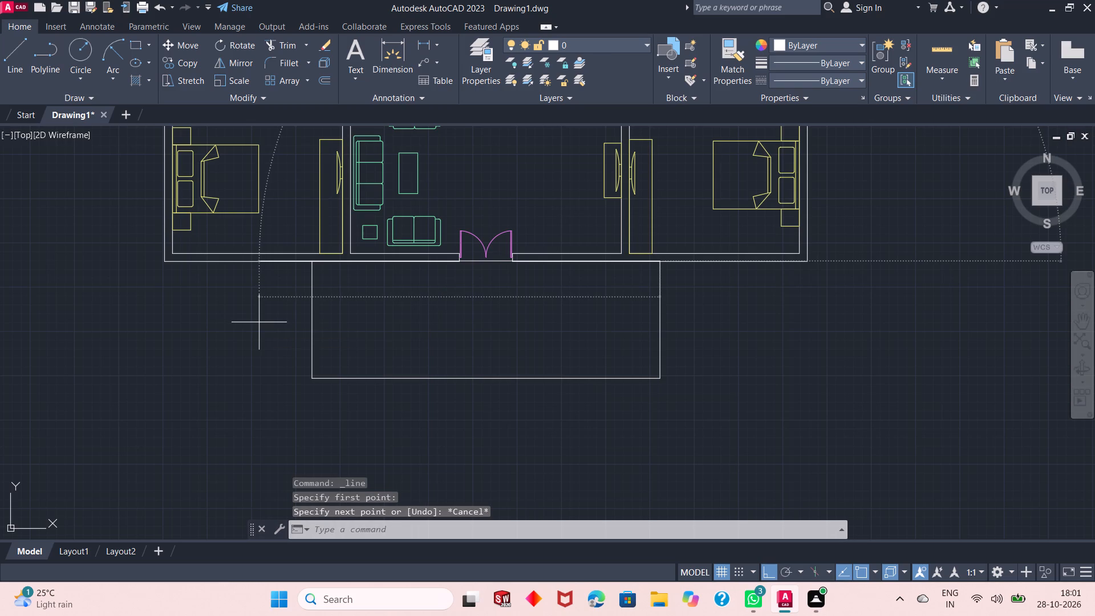
# Offset the porch's west side line inward by 6", undo that copy, and offset the same line inward by 1' instead.
pyautogui.click(326, 82)
pyautogui.rightClick(107, 402)
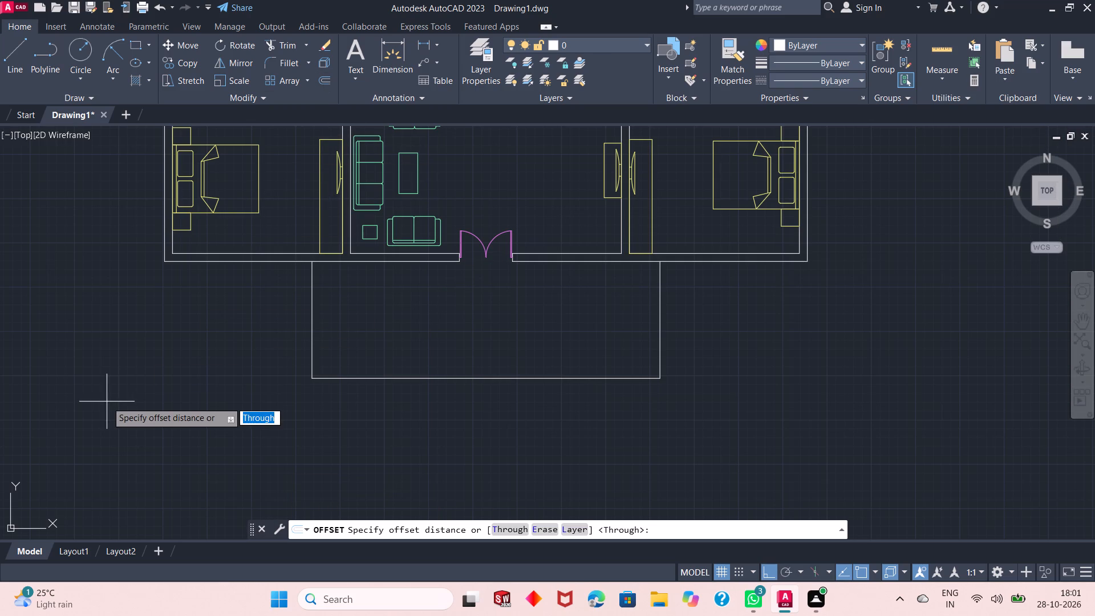
pyautogui.click(153, 216)
pyautogui.scroll(1, 326, 303)
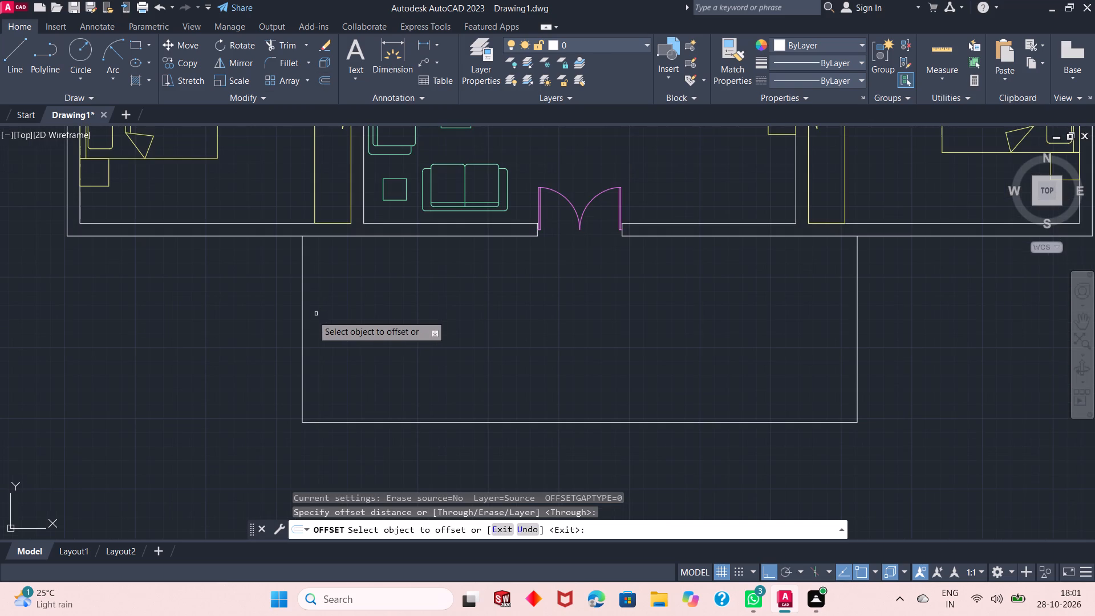
pyautogui.click(301, 327)
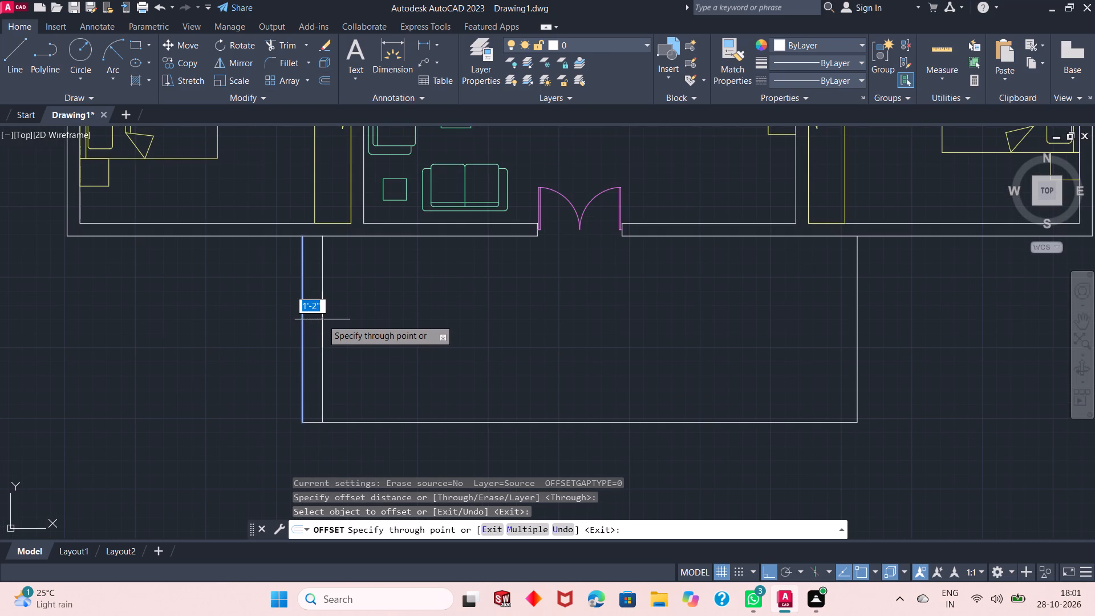
pyautogui.write('6"')
pyautogui.press('Return')
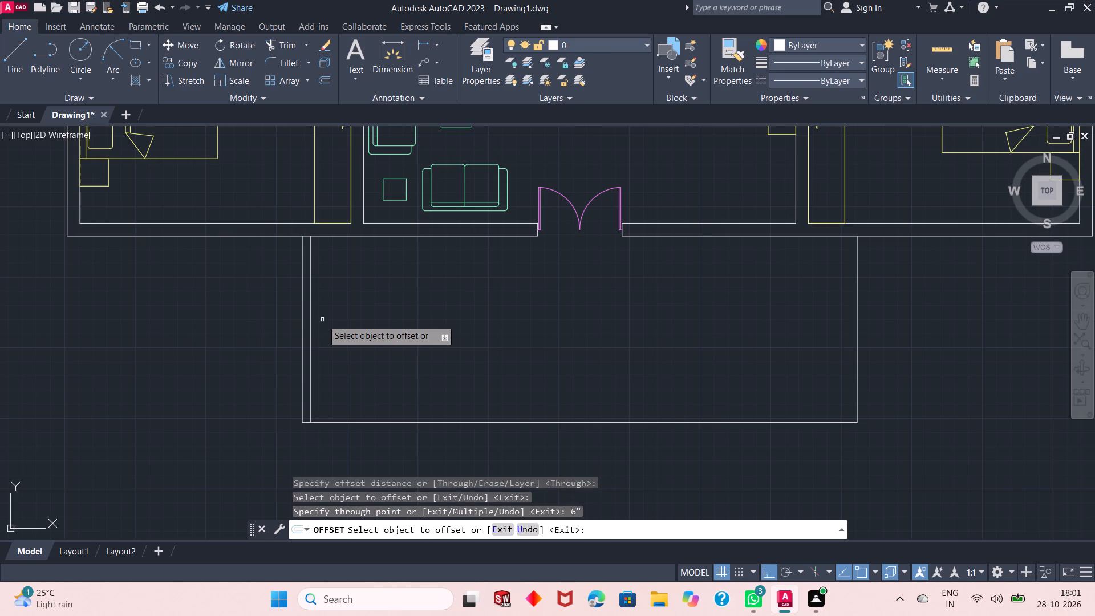
pyautogui.hotkey('ctrl', 'z')
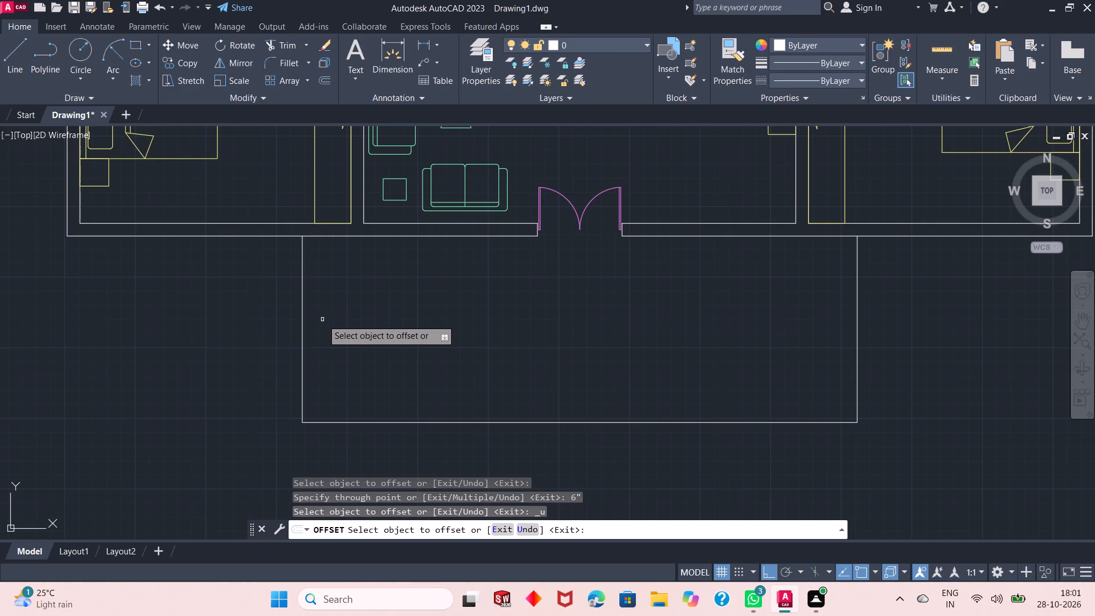
pyautogui.click(301, 244)
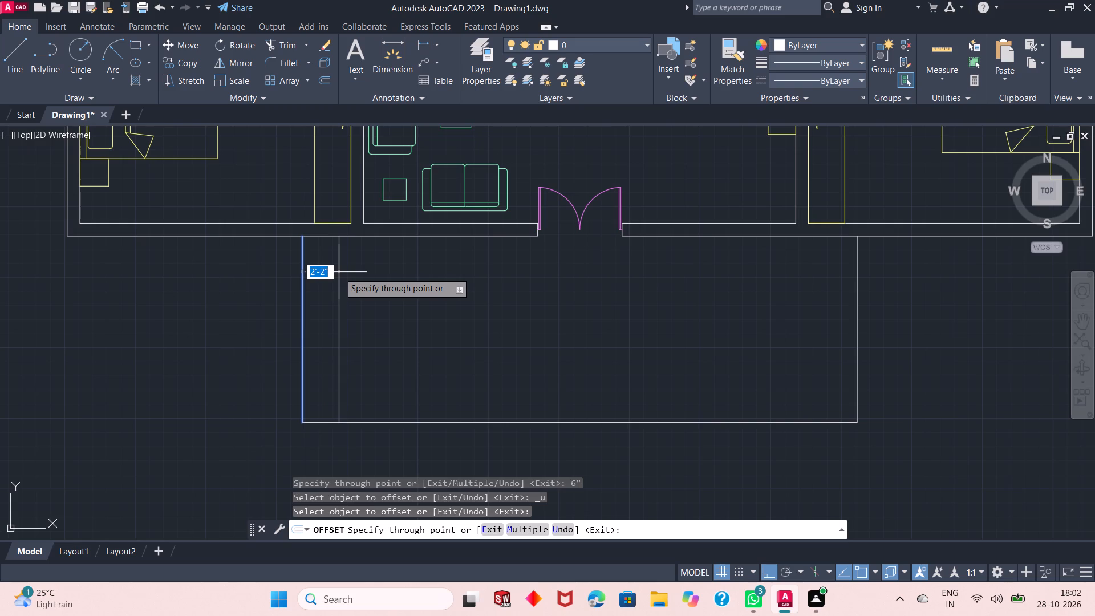
pyautogui.write("1'")
pyautogui.press('Return')
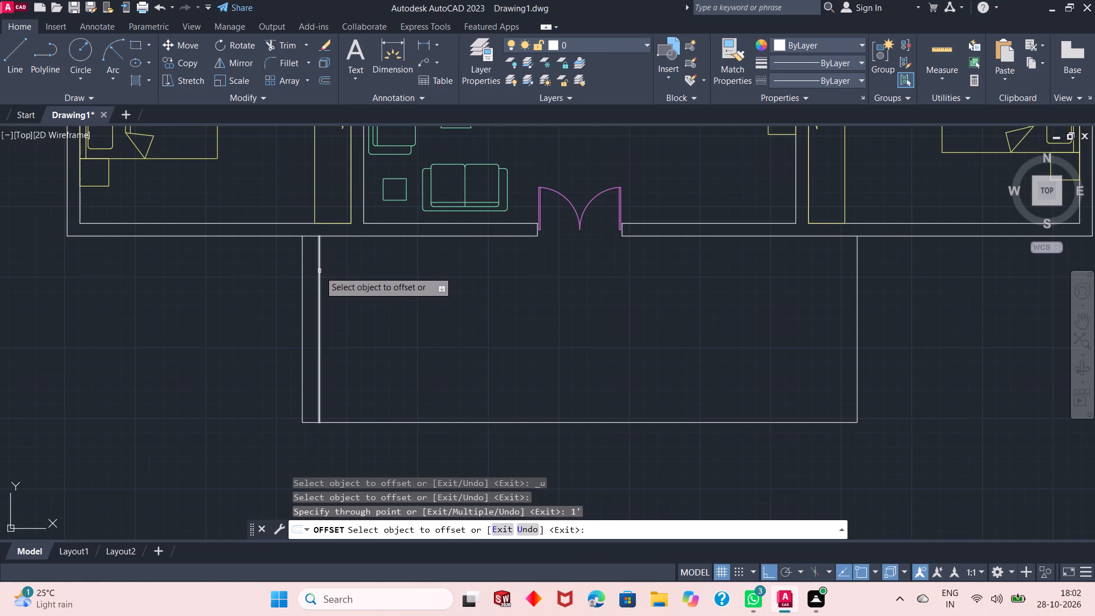
# Offset the porch's inner west line inward by 1', and offset the east side line inward twice at 1' spacing.
pyautogui.moveTo(319, 271); pyautogui.dragTo(336, 275)
pyautogui.write("1'")
pyautogui.press('Return')
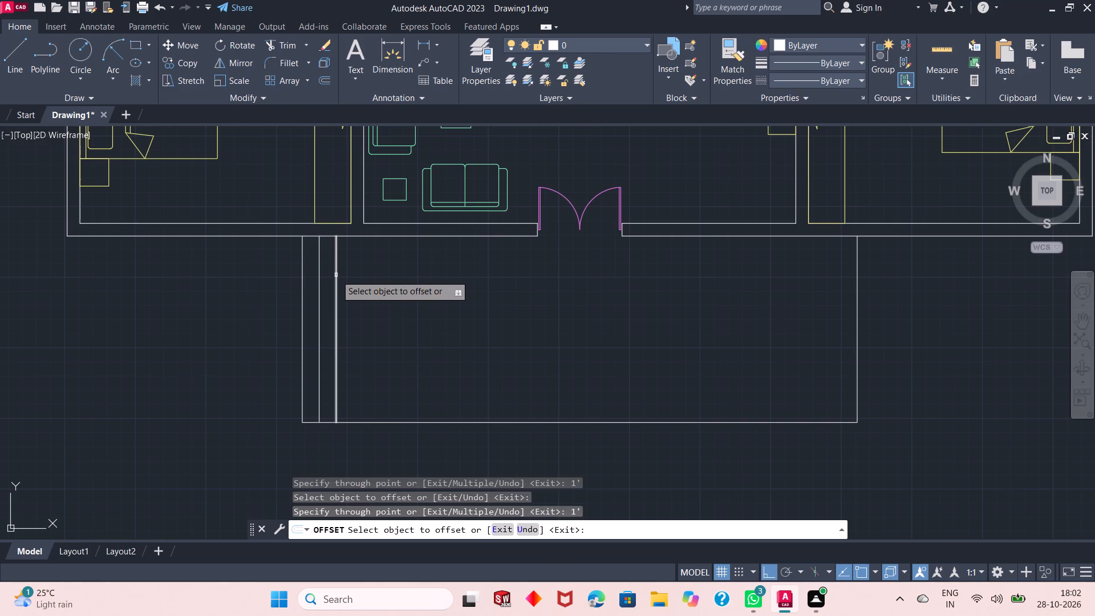
pyautogui.click(861, 260)
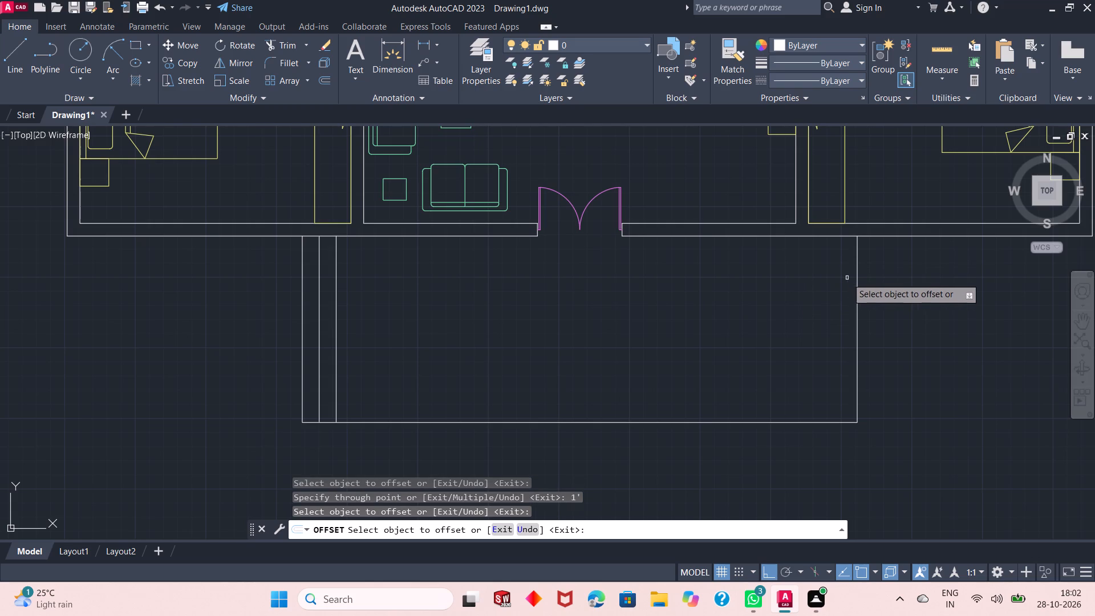
pyautogui.moveTo(856, 288); pyautogui.dragTo(819, 290)
pyautogui.write("1'")
pyautogui.press('Return')
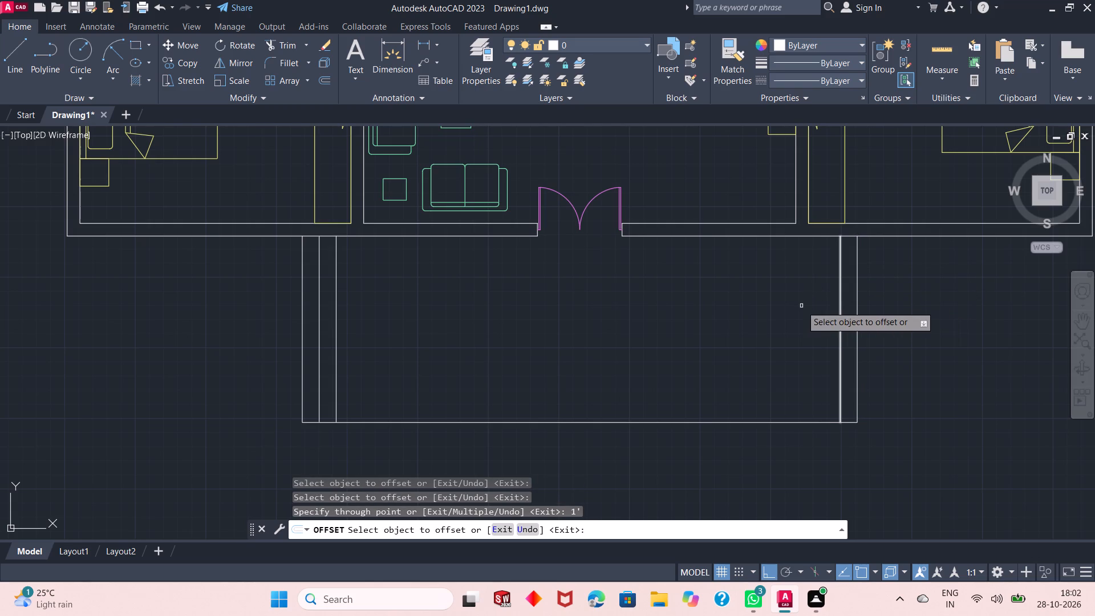
pyautogui.click(839, 319)
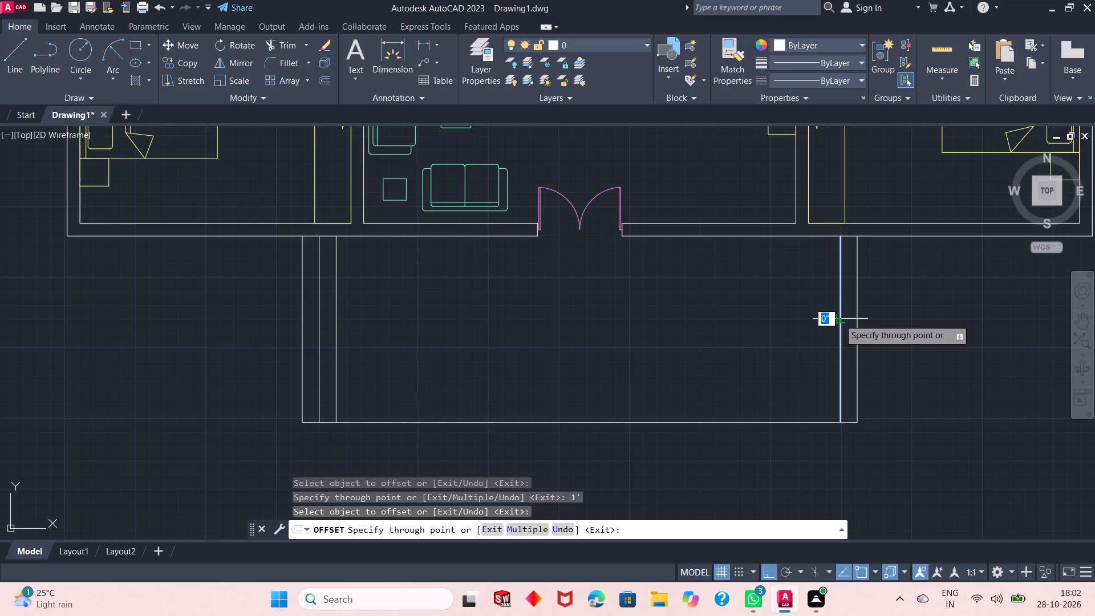
pyautogui.write("1'")
pyautogui.press('Return')
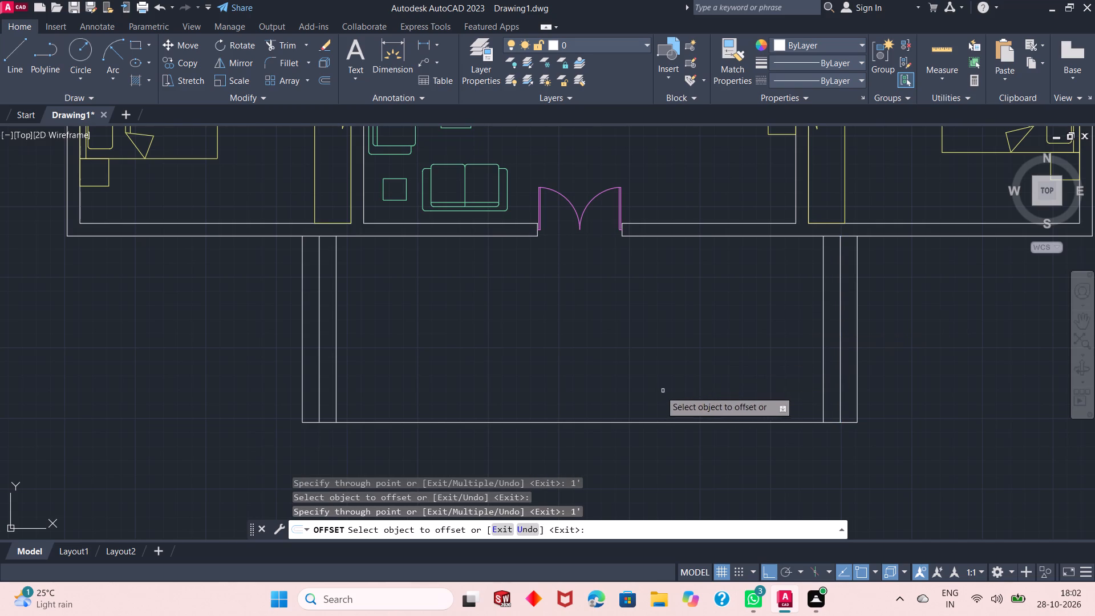
# Offset the porch's south edge line inward twice at 1' spacing.
pyautogui.moveTo(634, 422); pyautogui.dragTo(634, 411)
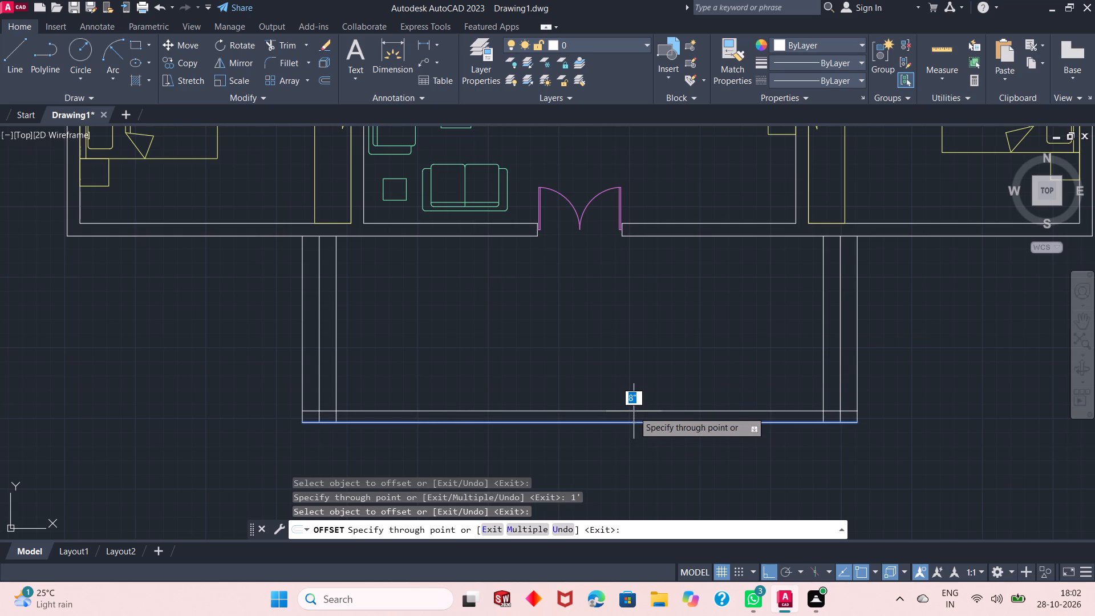
pyautogui.write("1'")
pyautogui.press('Return')
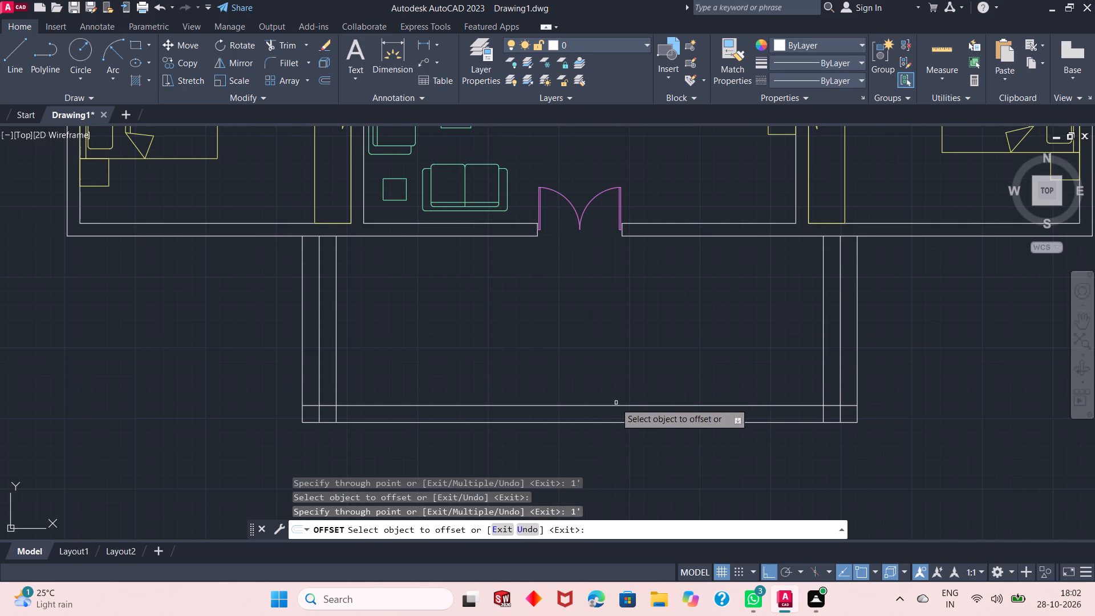
pyautogui.click(614, 404)
pyautogui.write("1'")
pyautogui.press('Return')
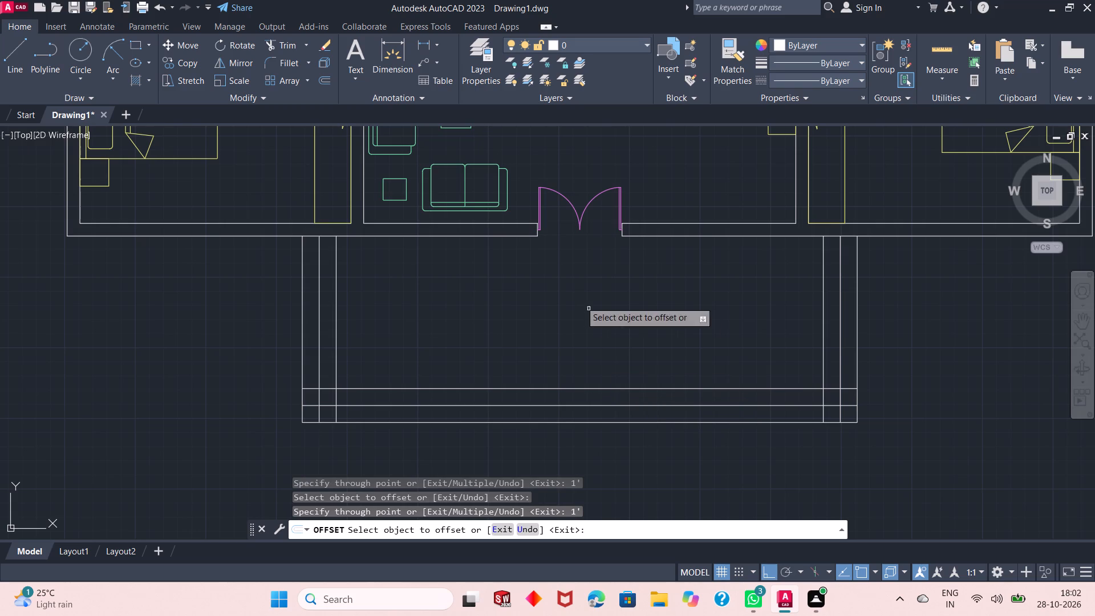
pyautogui.rightClick(542, 310)
pyautogui.click(554, 319)
# Trim the overlapping offset line ends at the porch's southwest corner so the inner outlines form clean corners.
pyautogui.scroll(1, 439, 396)
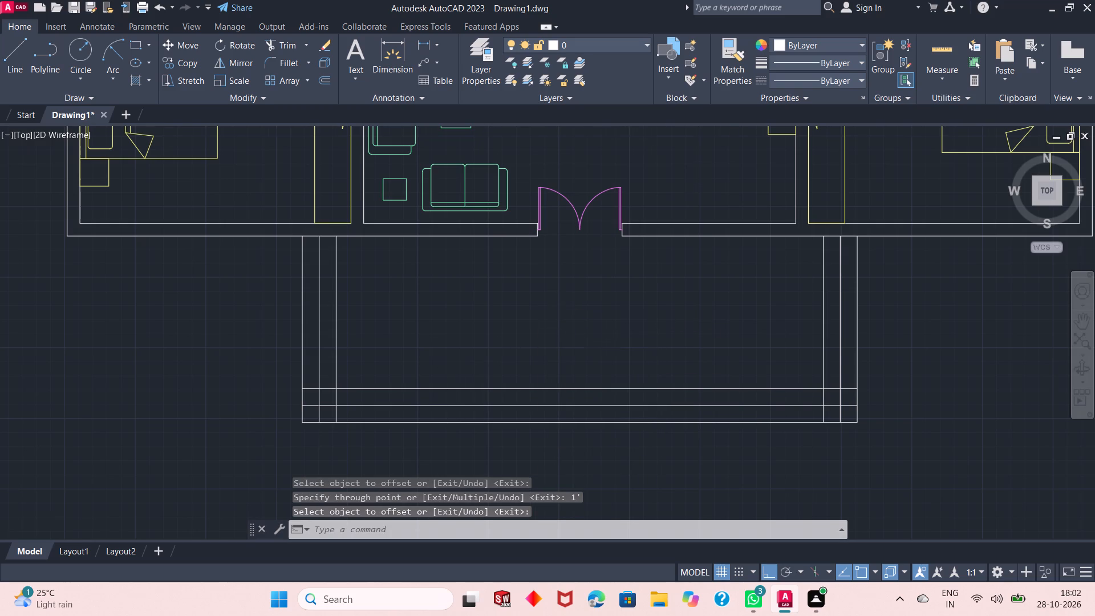
pyautogui.click(278, 49)
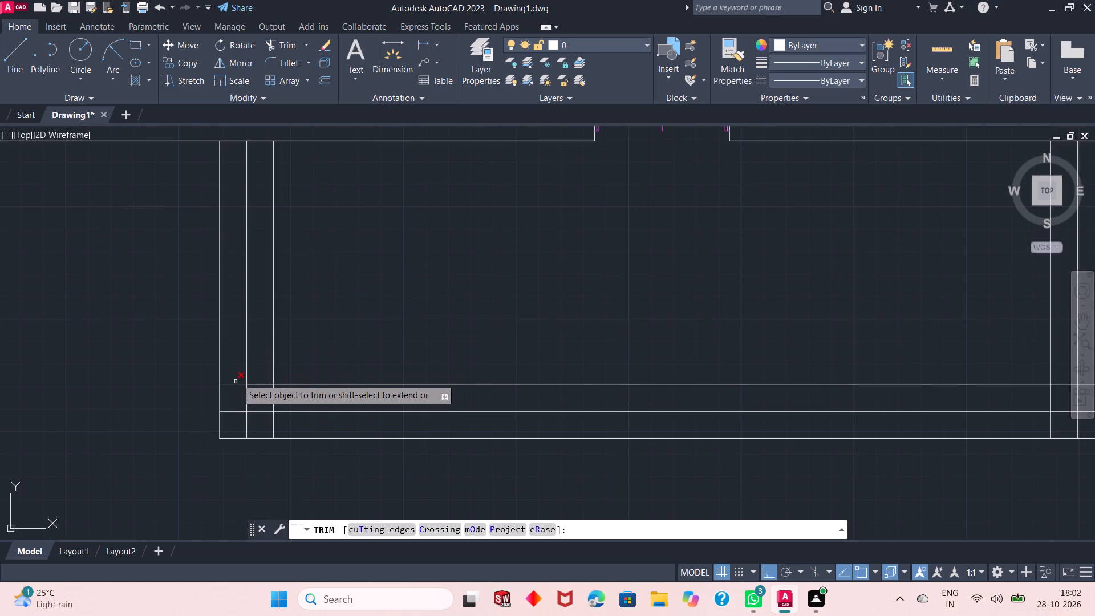
pyautogui.moveTo(242, 368); pyautogui.dragTo(243, 423)
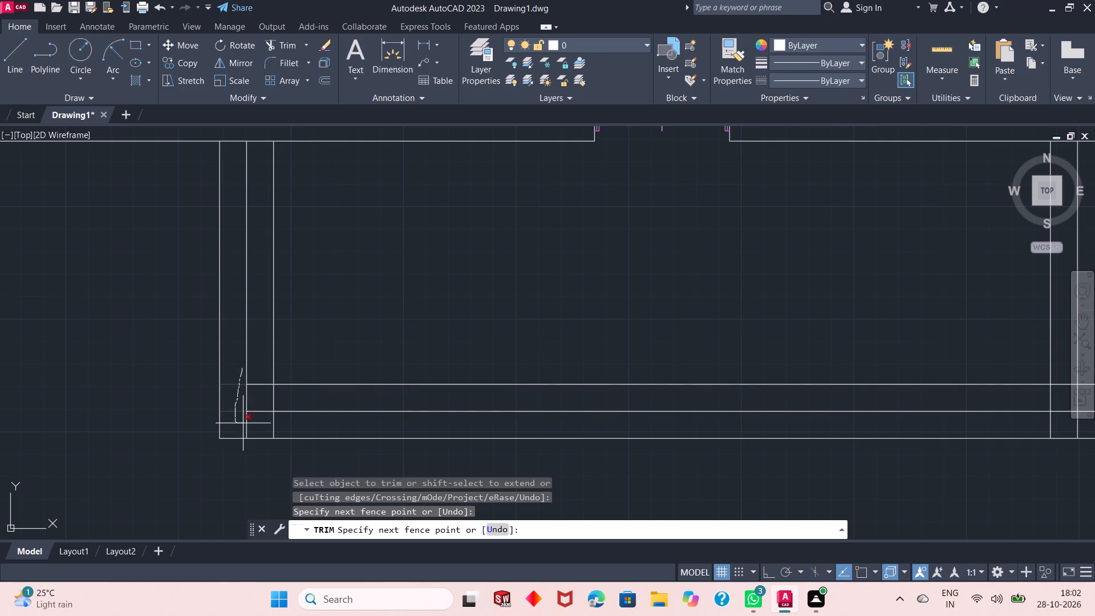
pyautogui.moveTo(243, 423); pyautogui.dragTo(252, 425)
pyautogui.moveTo(252, 426); pyautogui.dragTo(288, 427)
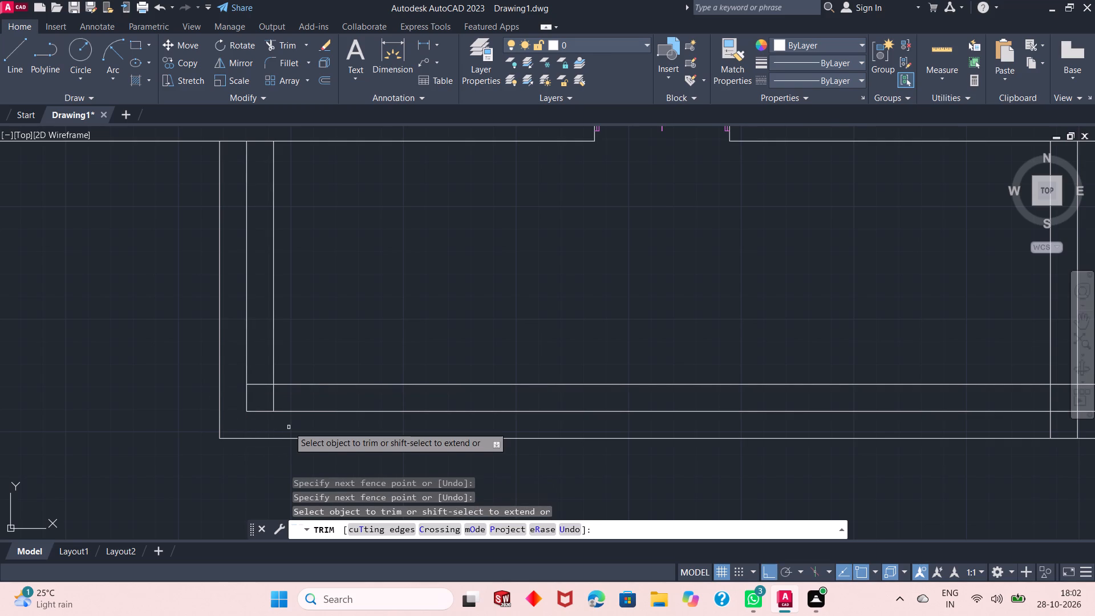
pyautogui.moveTo(259, 366); pyautogui.dragTo(275, 404)
# Trim the overlapping offset line ends at the porch's southeast corner so the inner outlines form clean corners.
pyautogui.scroll(-2, 274, 400)
pyautogui.scroll(3, 563, 407)
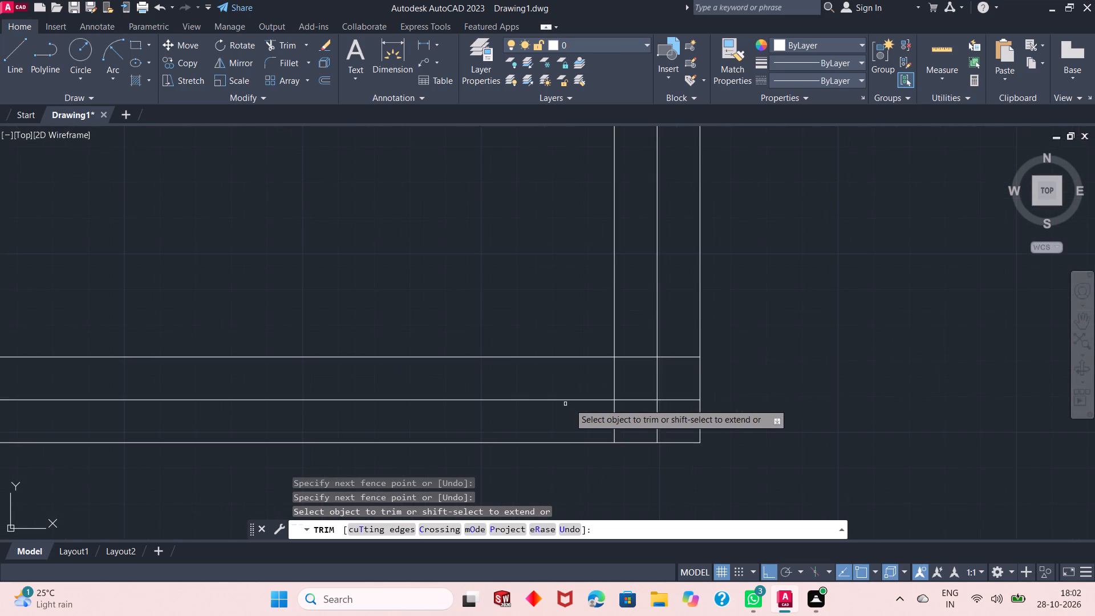
pyautogui.moveTo(678, 334); pyautogui.dragTo(576, 424)
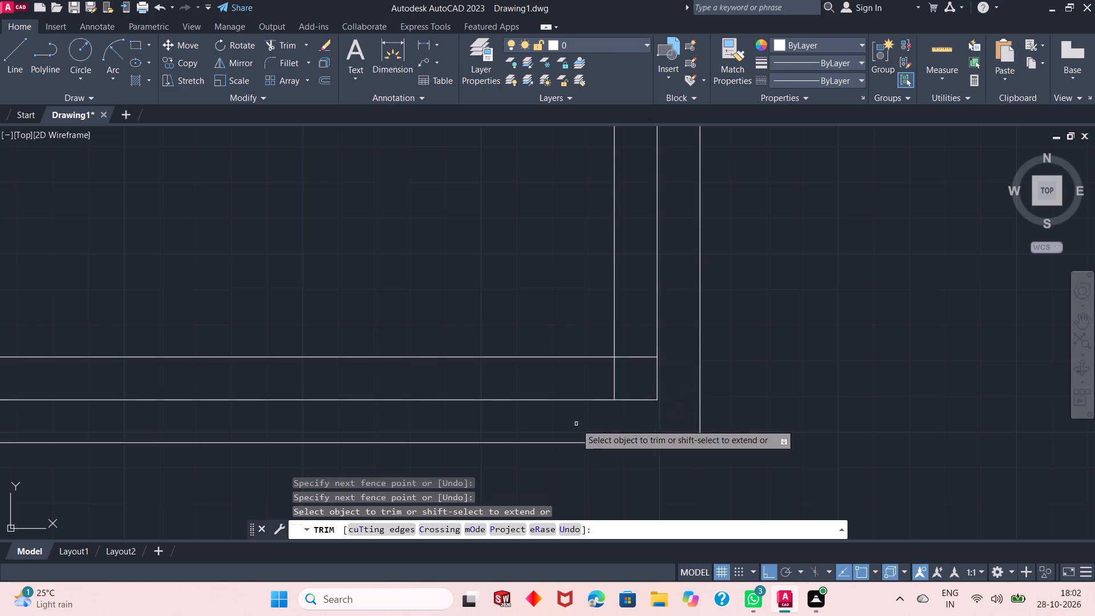
pyautogui.moveTo(631, 331); pyautogui.dragTo(598, 386)
pyautogui.scroll(-3, 614, 412)
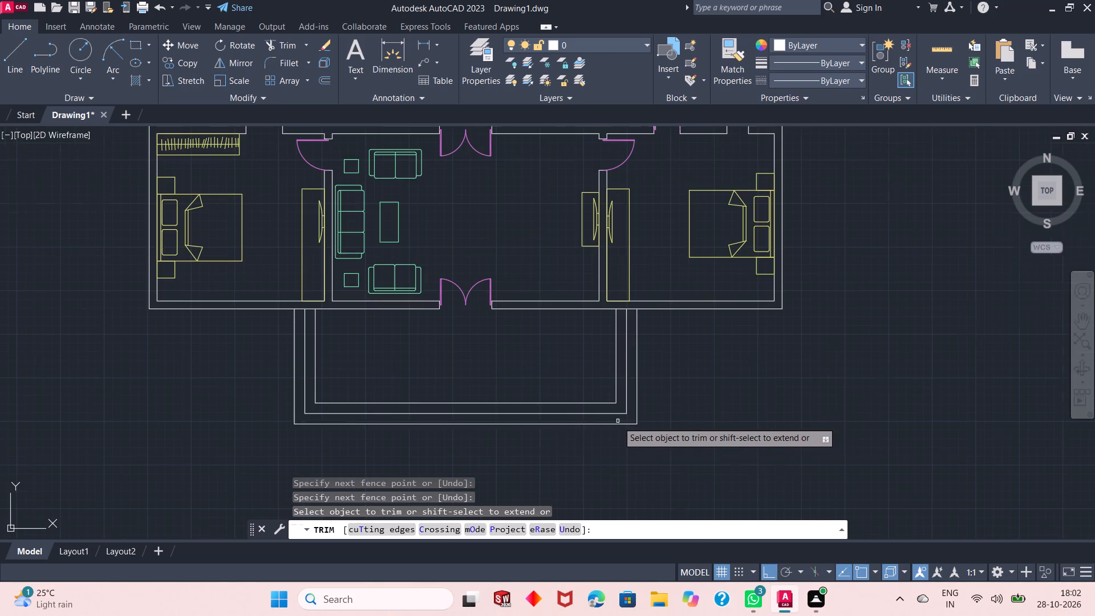
pyautogui.rightClick(426, 379)
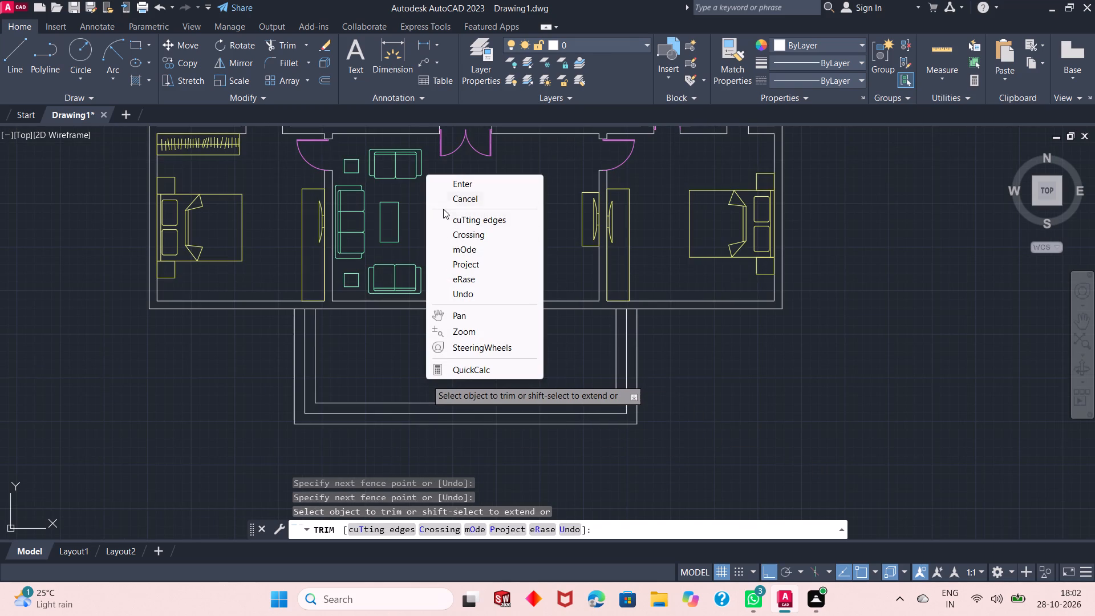
pyautogui.click(445, 188)
# Draw a column rectangle about 1'-9" by 1'-7" inside the southwest corner of the porch's innermost outline.
pyautogui.scroll(2, 401, 367)
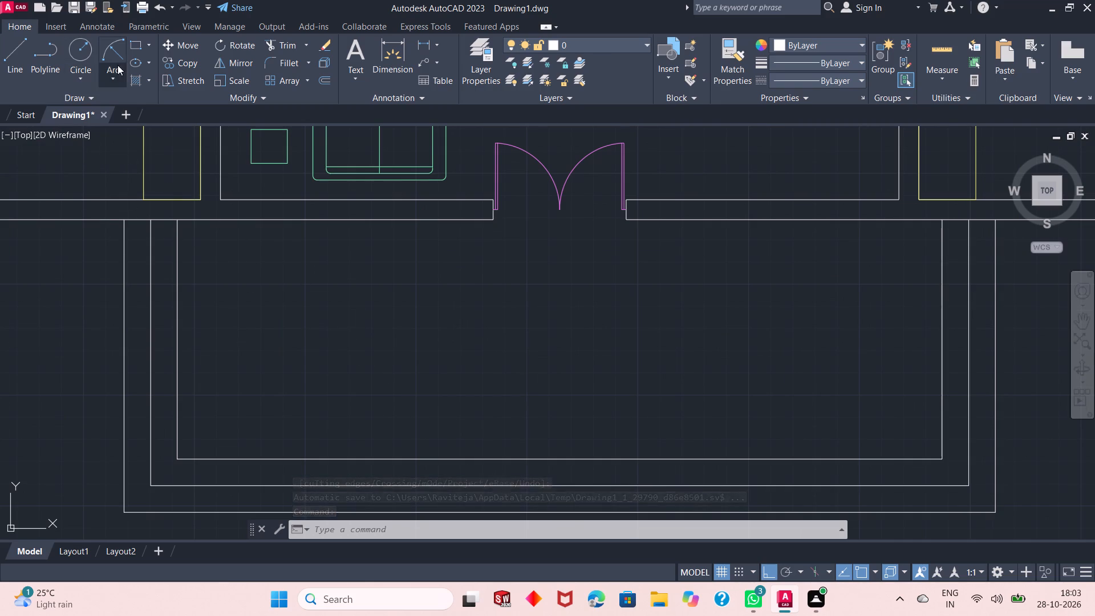
pyautogui.click(131, 43)
pyautogui.scroll(1, 154, 395)
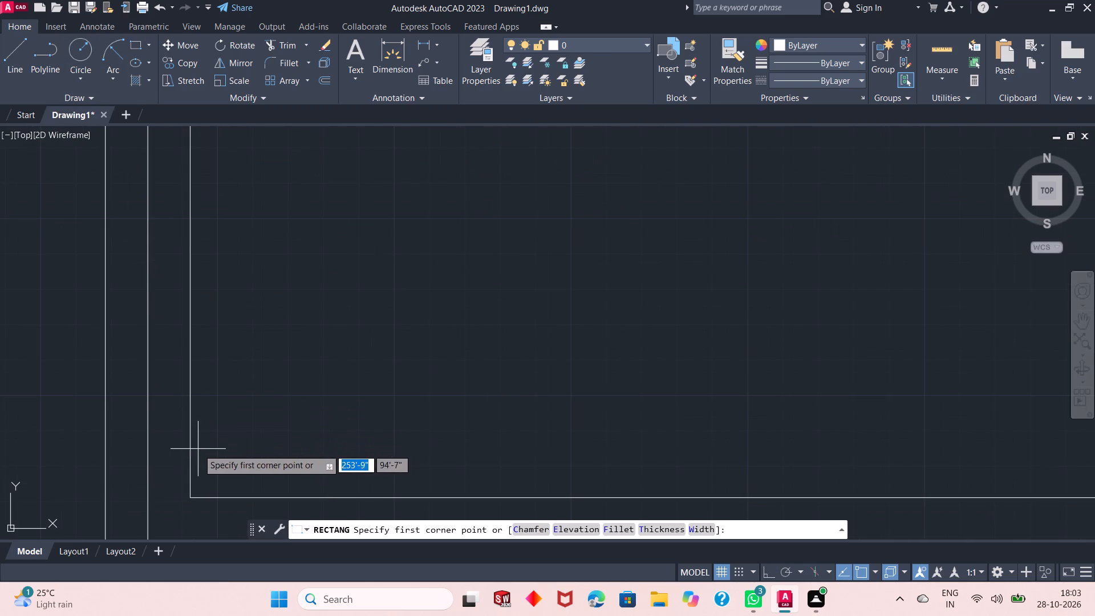
pyautogui.click(189, 495)
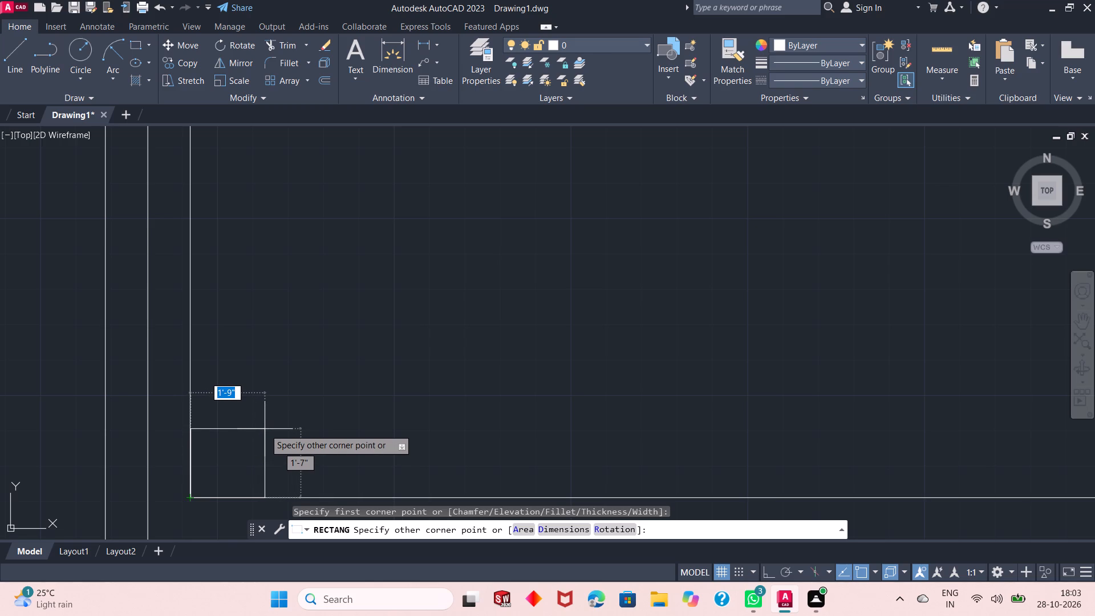
pyautogui.click(265, 429)
# Copy the column rectangle horizontally to the southeast corner of the porch's innermost outline.
pyautogui.click(273, 424)
pyautogui.click(252, 438)
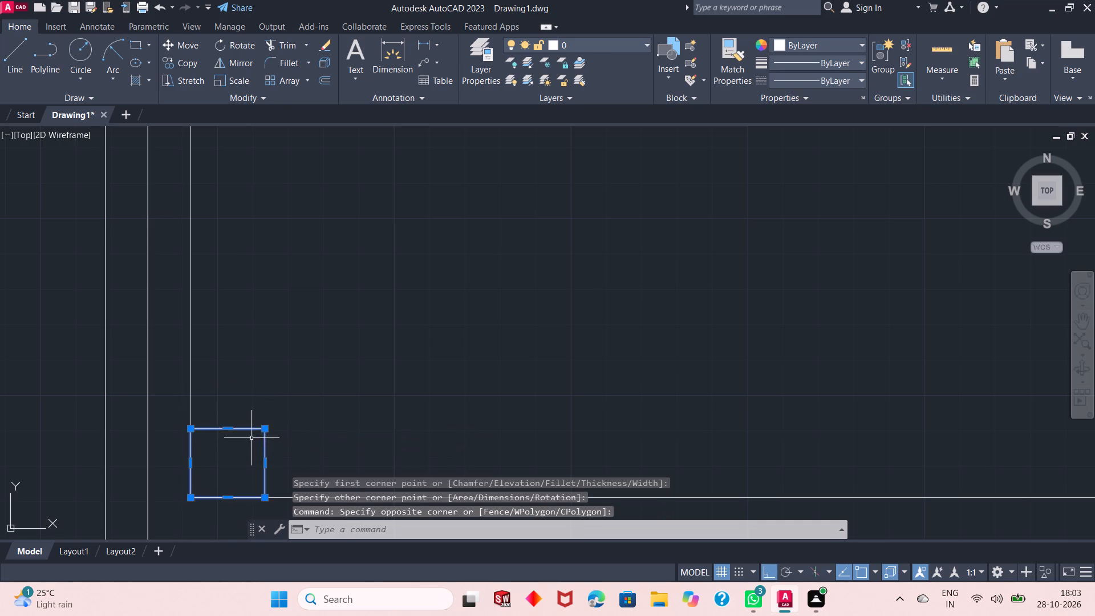
pyautogui.click(185, 61)
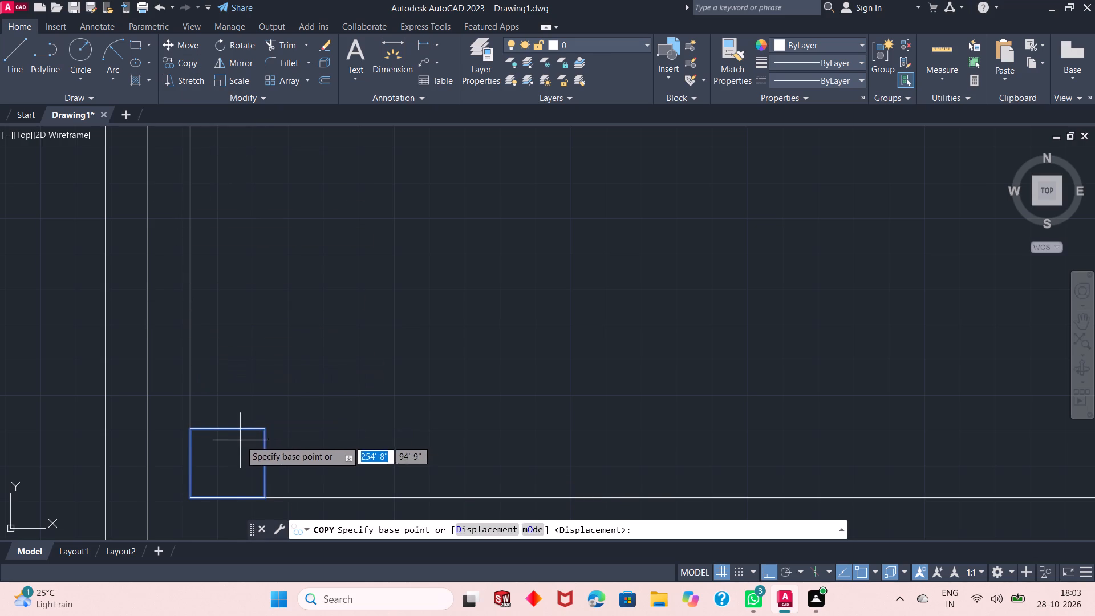
pyautogui.click(265, 430)
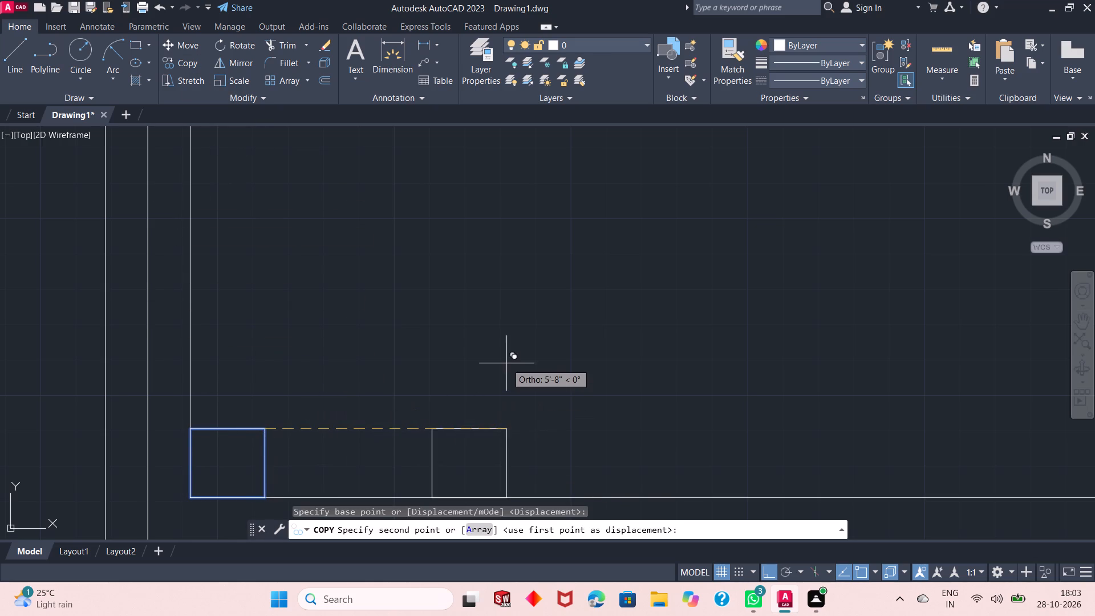
pyautogui.scroll(-3, 503, 362)
pyautogui.scroll(2, 682, 374)
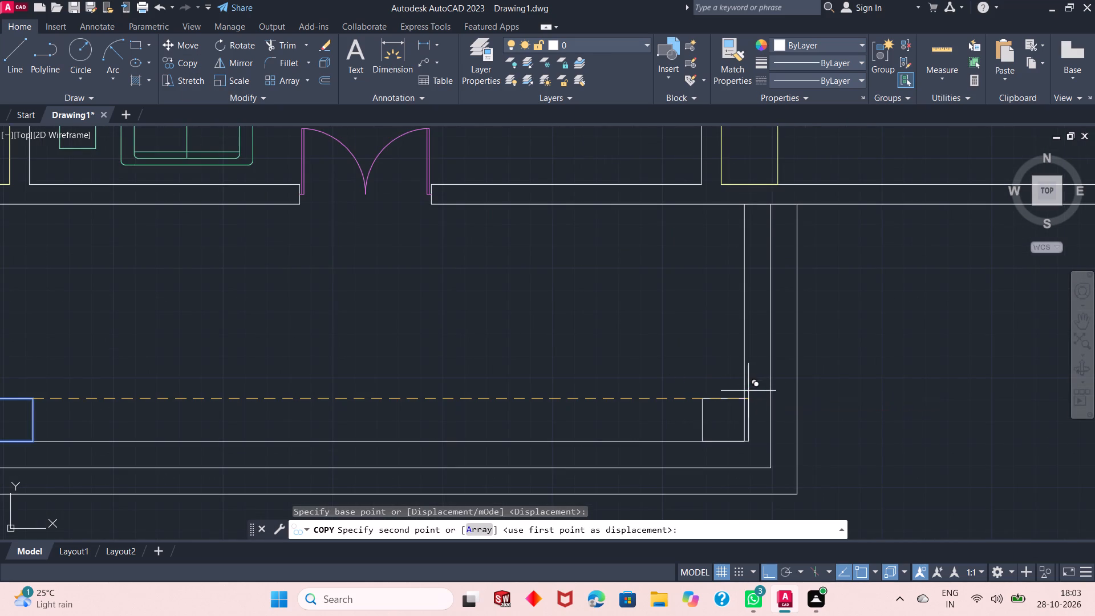
pyautogui.click(745, 392)
pyautogui.rightClick(673, 344)
pyautogui.click(688, 350)
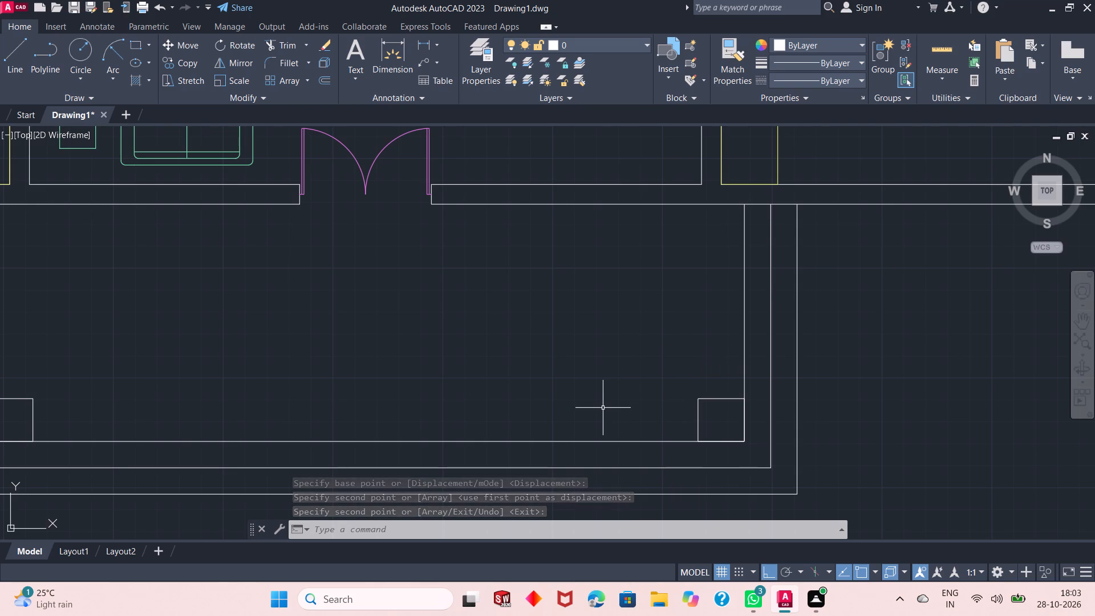
# Draw a vertical line from the midpoint of the porch's outer south edge to the innermost south line.
pyautogui.scroll(-2, 499, 325)
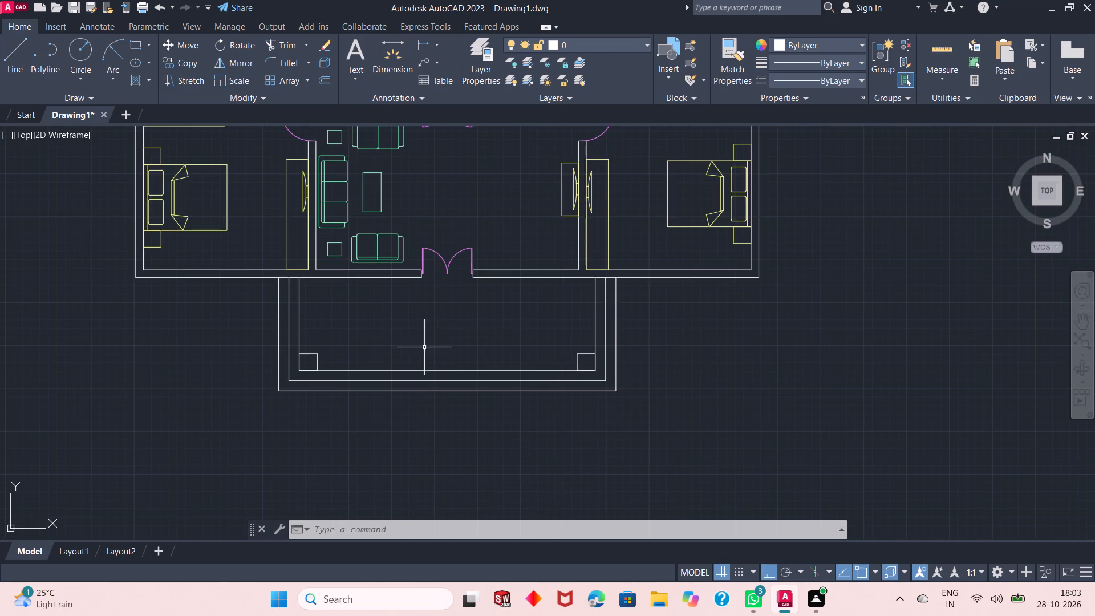
pyautogui.scroll(1, 421, 349)
pyautogui.click(10, 63)
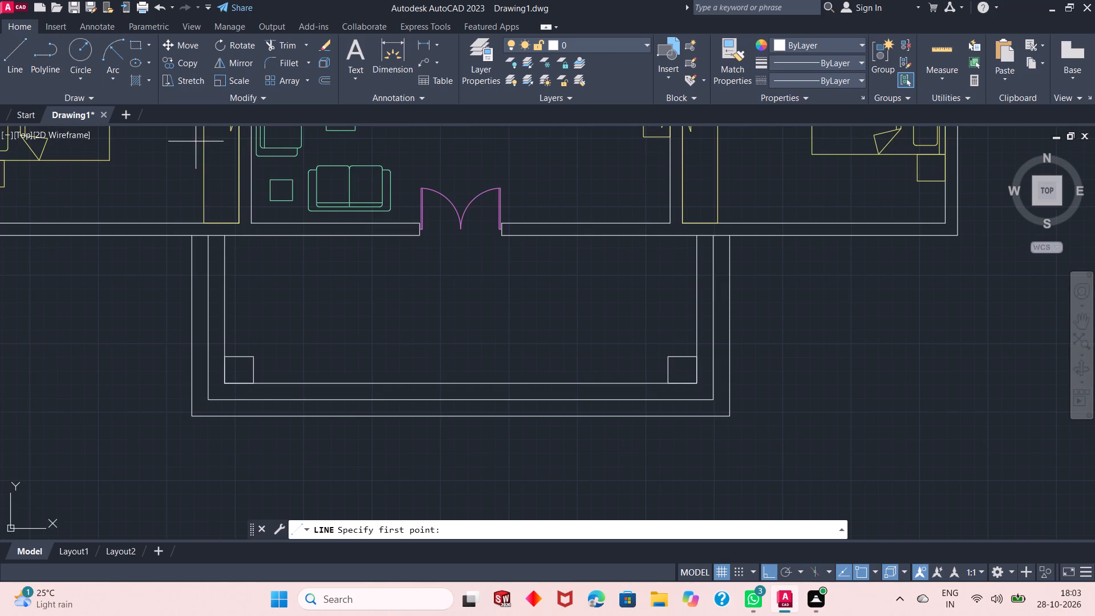
pyautogui.click(460, 415)
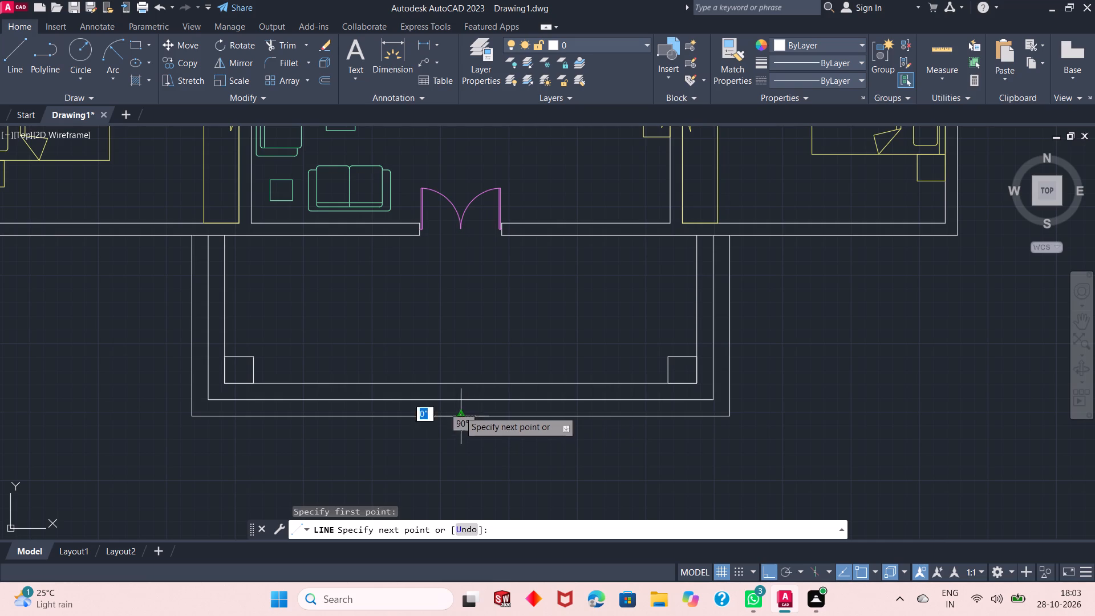
pyautogui.click(459, 386)
pyautogui.rightClick(482, 339)
pyautogui.click(500, 347)
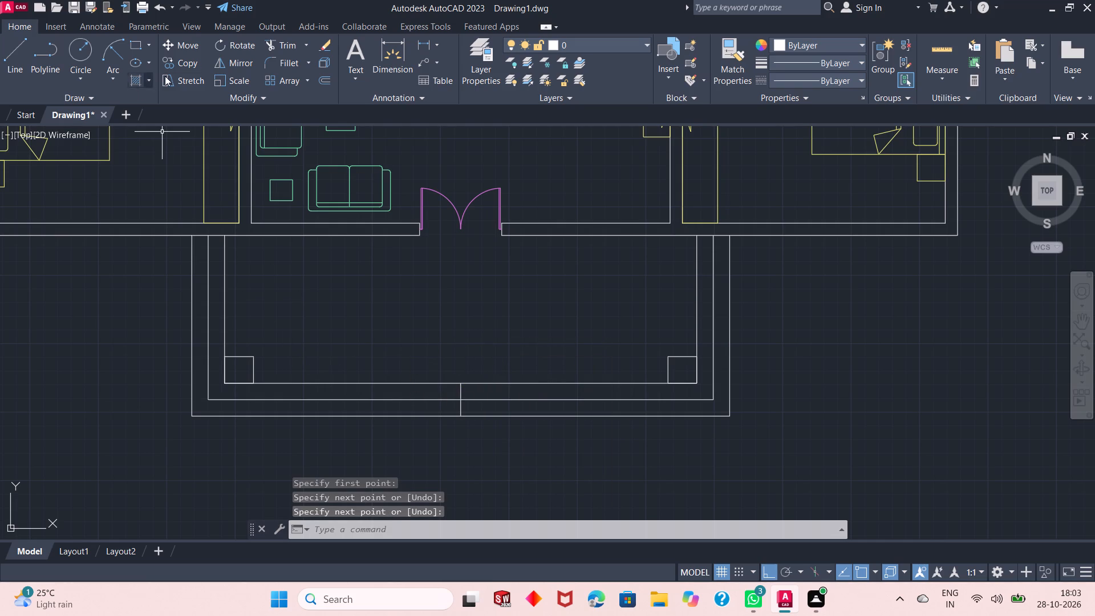
# Offset the short vertical centre line by 4' to the east and 4' to the west across the porch's south edge lines.
pyautogui.click(318, 80)
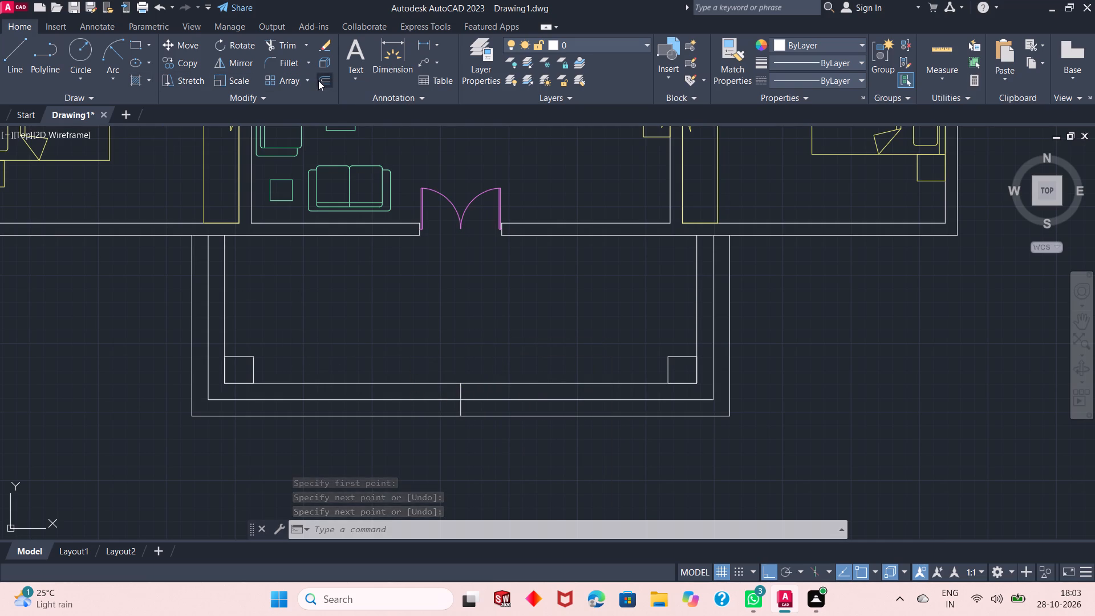
pyautogui.rightClick(99, 252)
pyautogui.click(106, 261)
pyautogui.scroll(1, 439, 435)
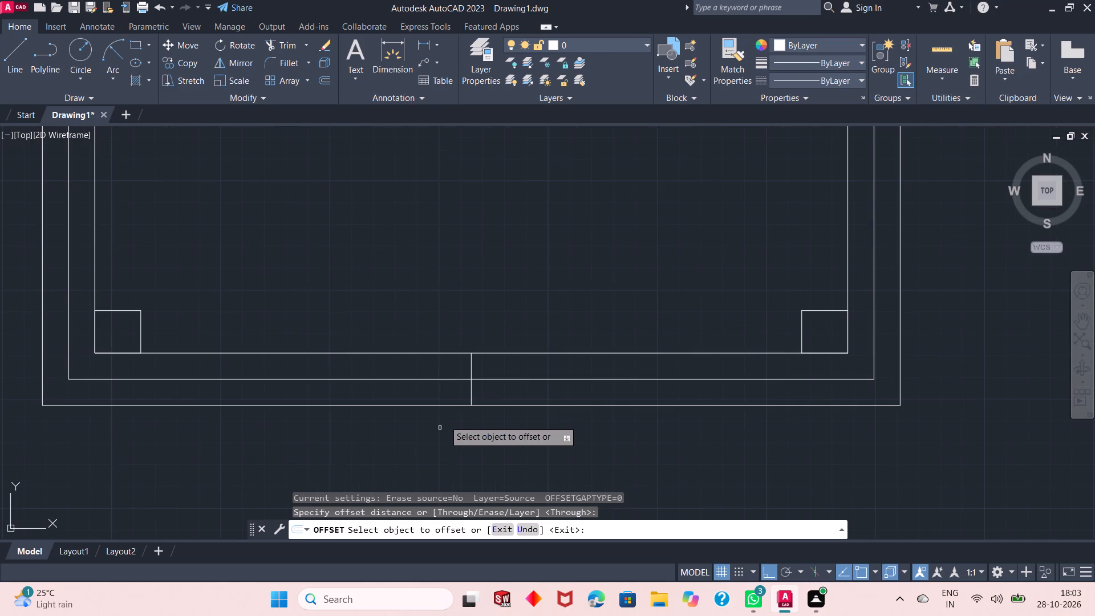
pyautogui.click(471, 363)
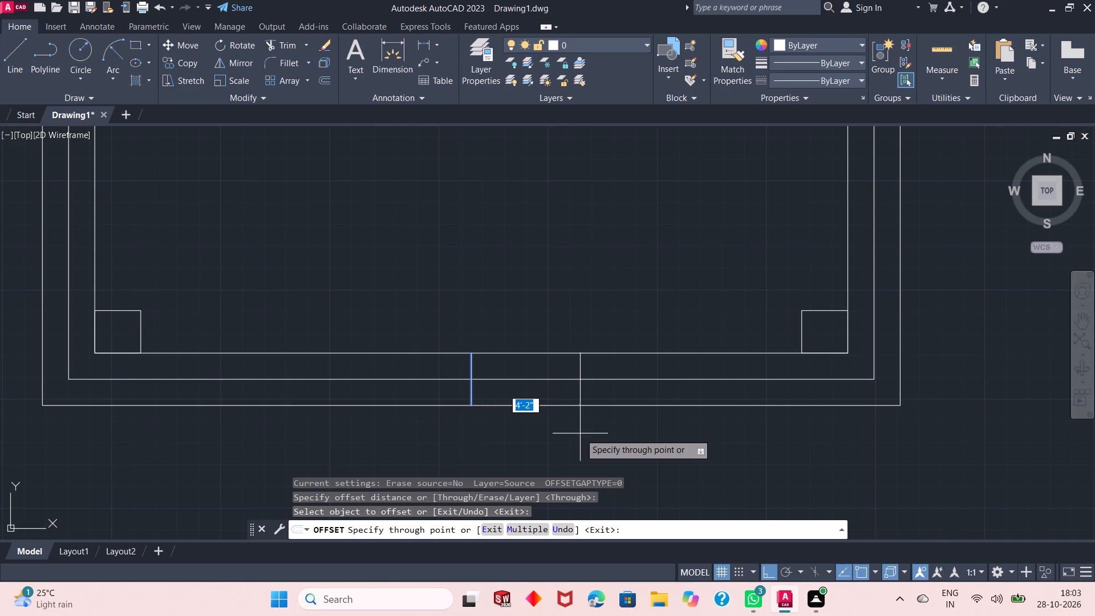
pyautogui.write("4'")
pyautogui.press('Return')
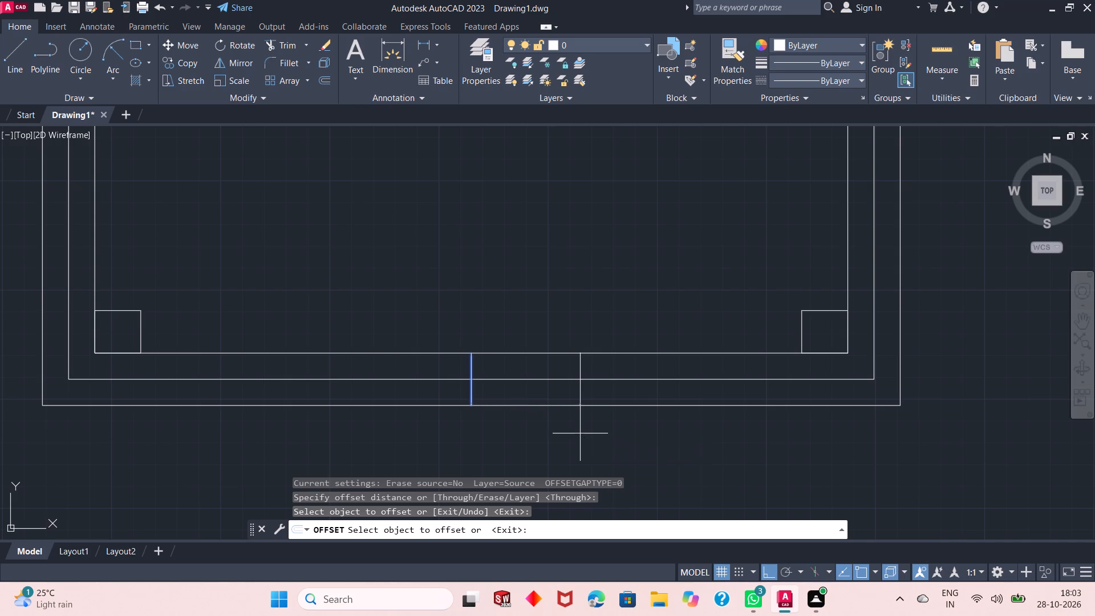
pyautogui.click(471, 364)
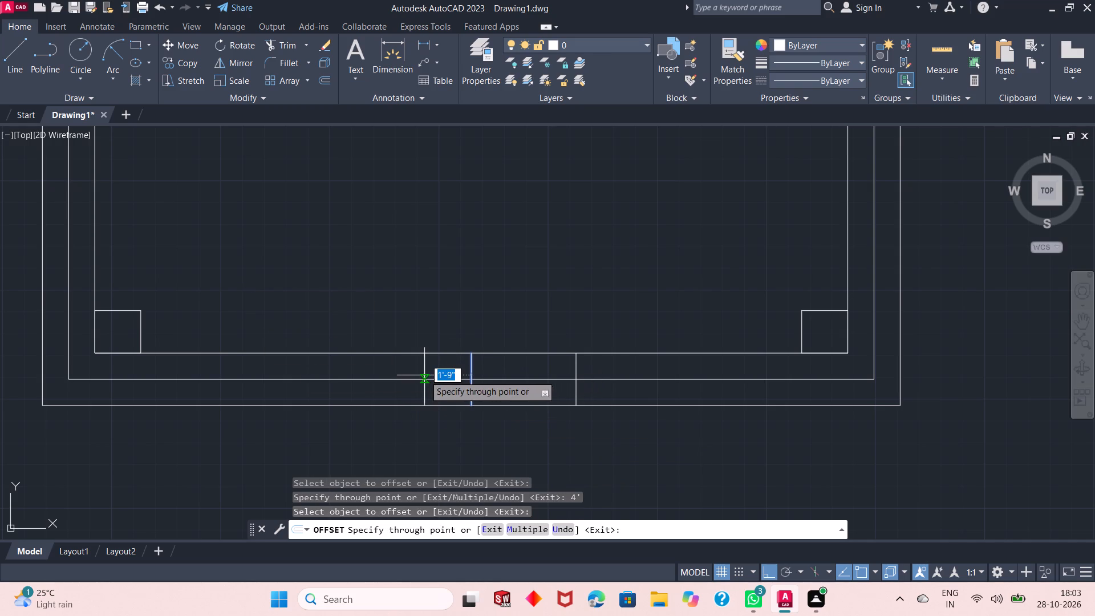
pyautogui.write("4'")
pyautogui.press('Return')
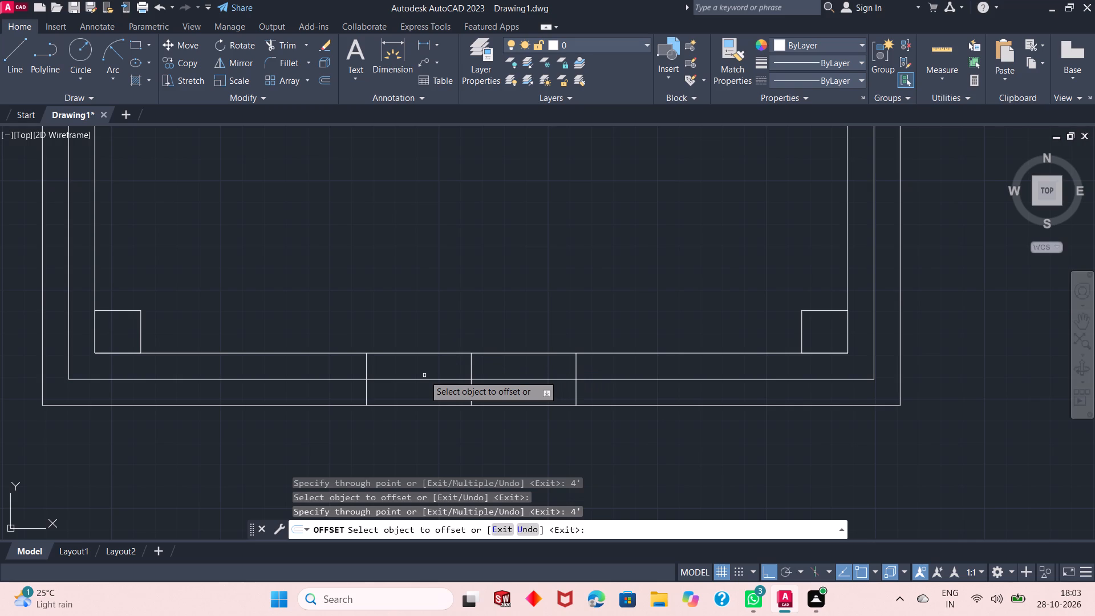
pyautogui.press('Return')
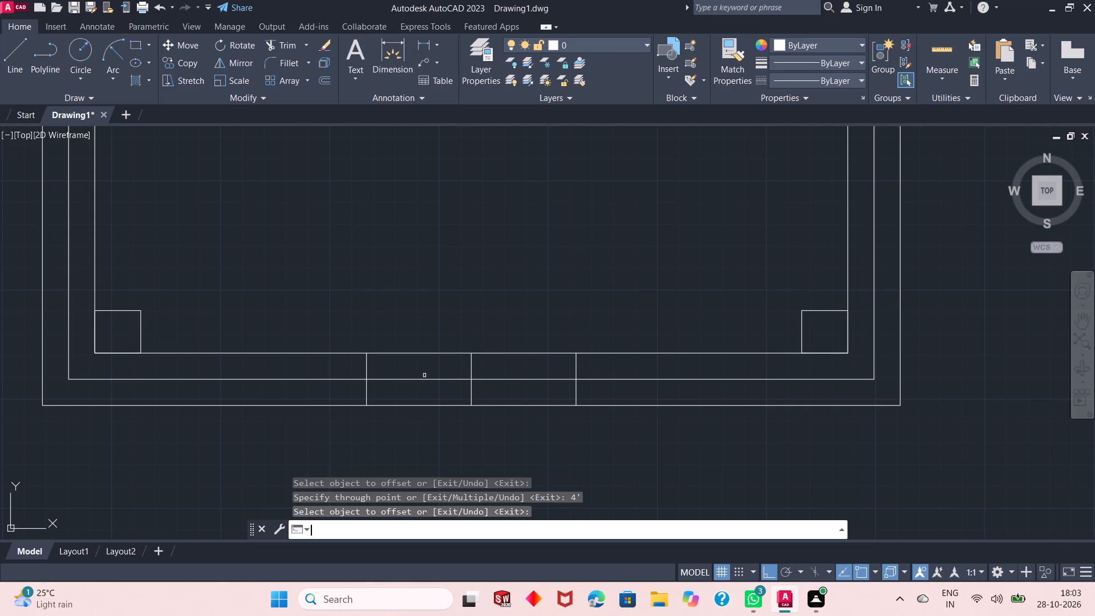
# Draw the west pier outline from the west offset line: 1'-7" north, 1'-6" west, and south to the porch's outer south edge.
pyautogui.click(25, 53)
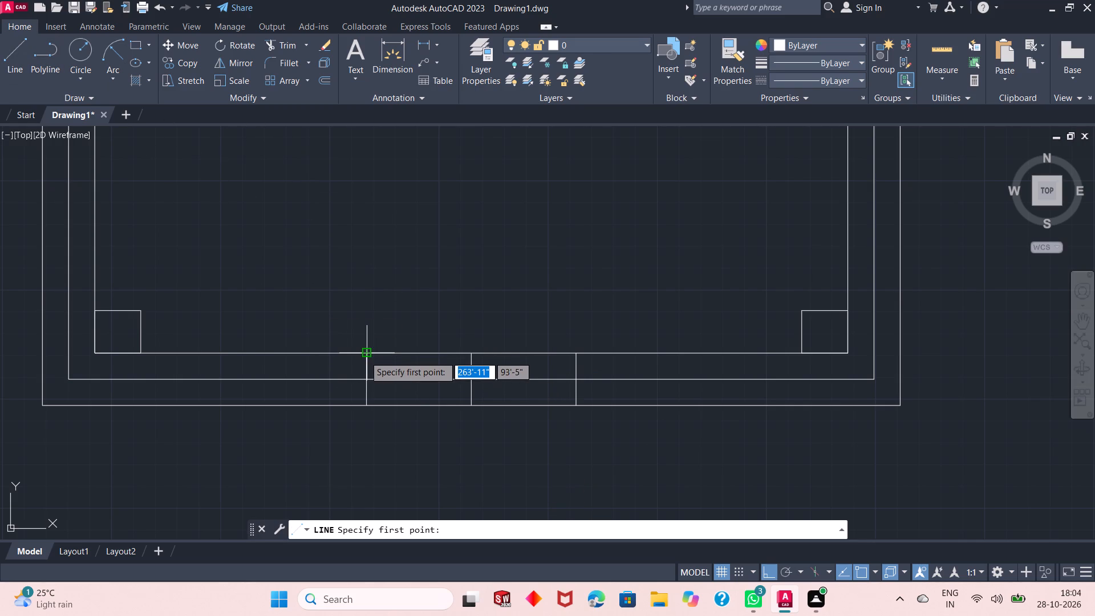
pyautogui.moveTo(364, 356); pyautogui.dragTo(366, 333)
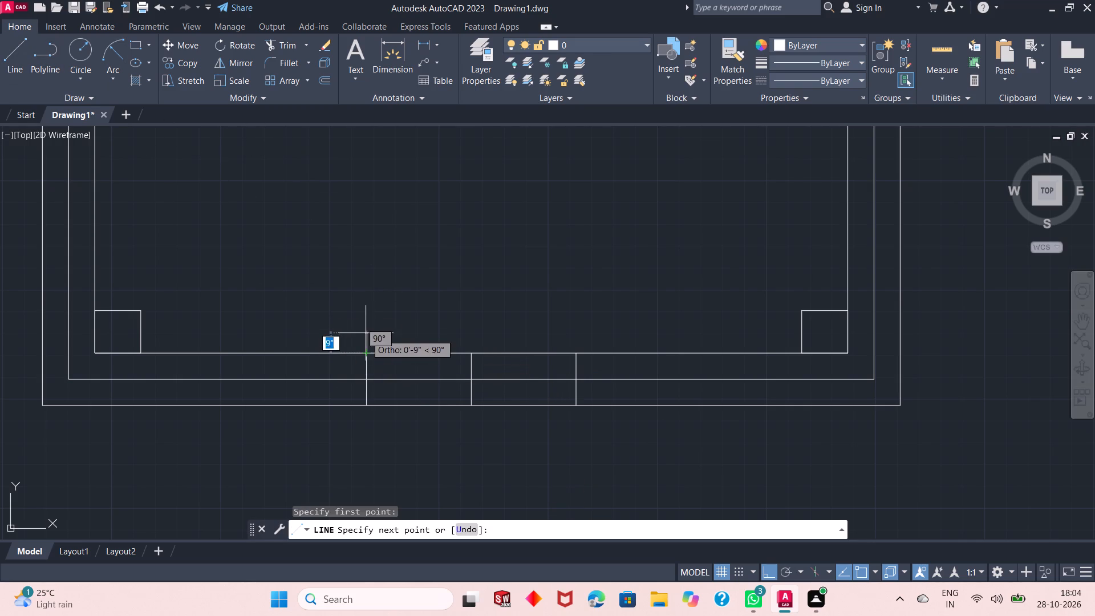
pyautogui.moveTo(366, 333); pyautogui.dragTo(144, 313)
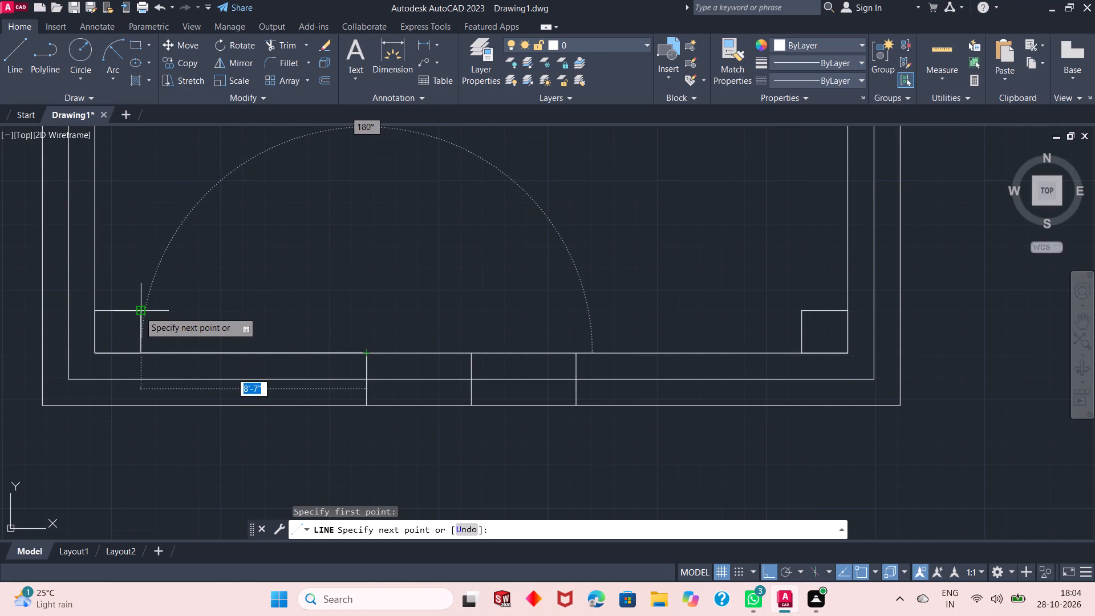
pyautogui.scroll(2, 139, 310)
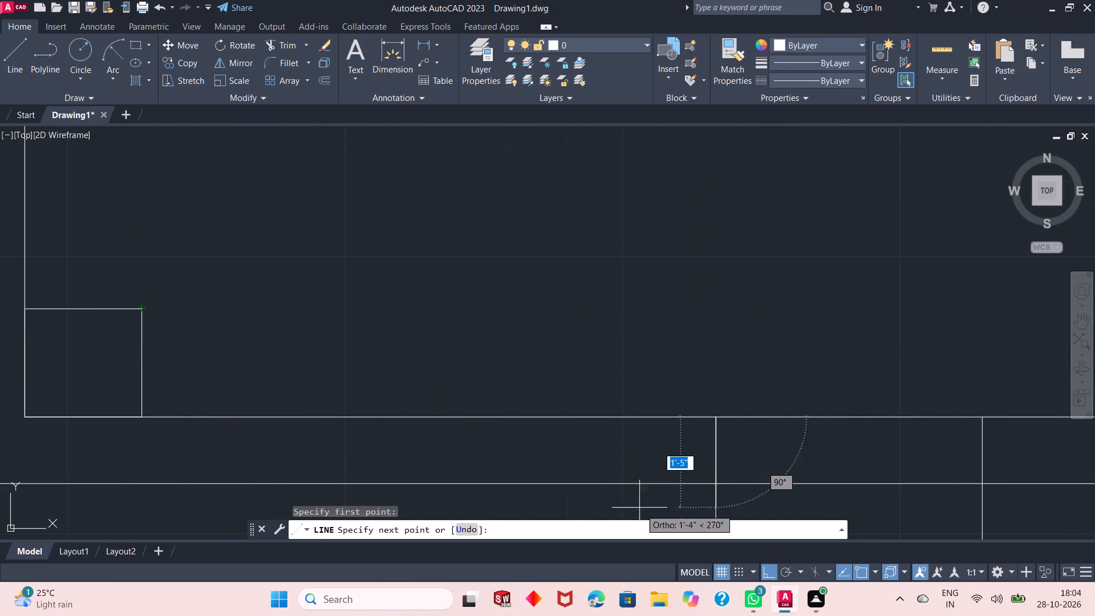
pyautogui.click(874, 571)
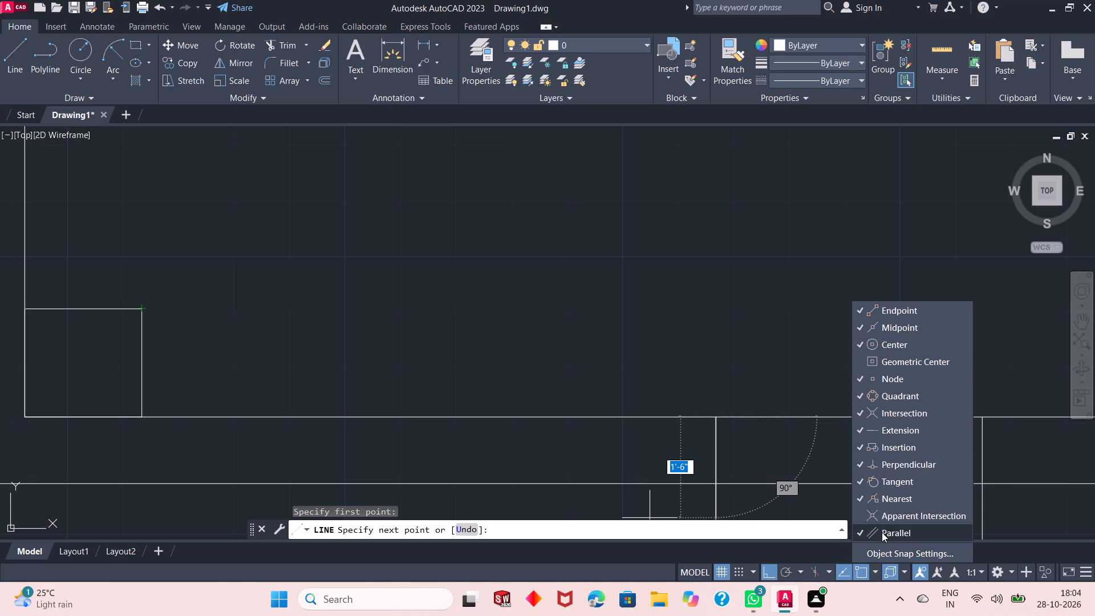
pyautogui.click(873, 574)
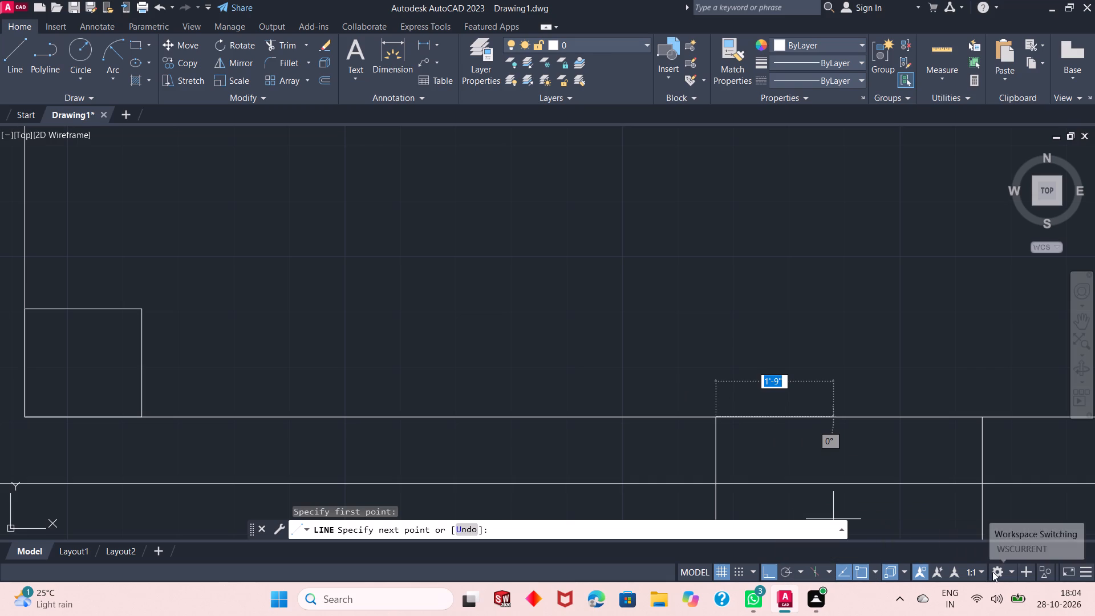
pyautogui.click(139, 311)
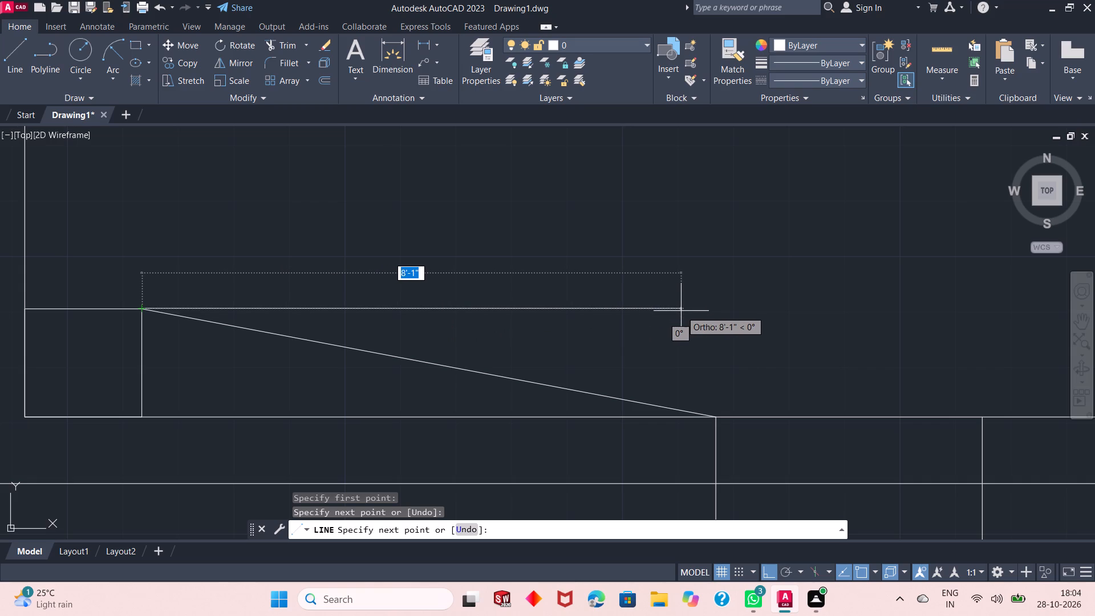
pyautogui.hotkey('ctrl', 'z')
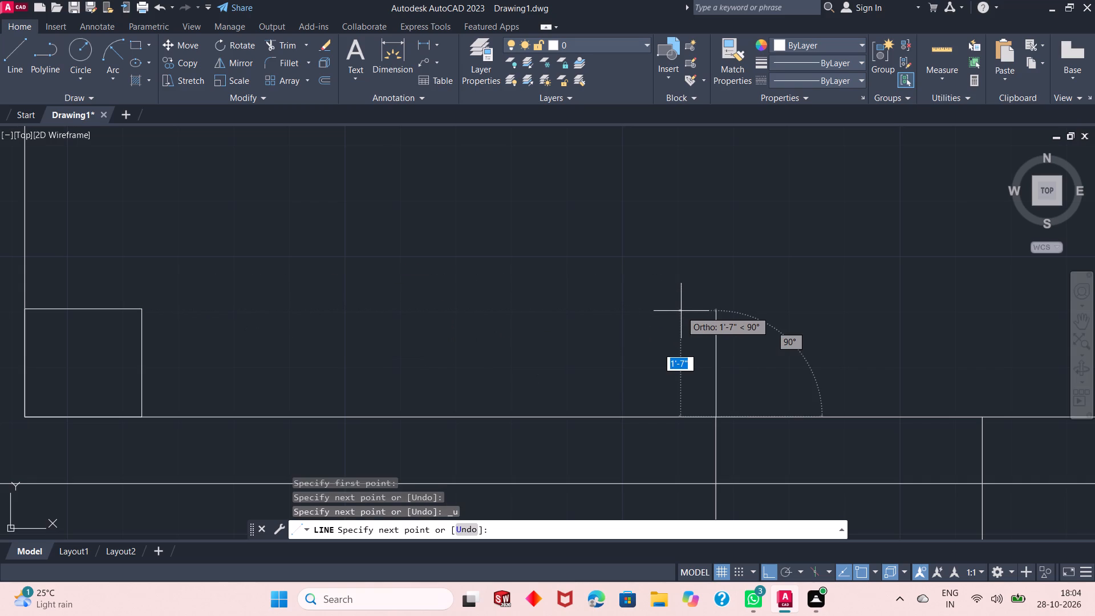
pyautogui.scroll(-3, 670, 287)
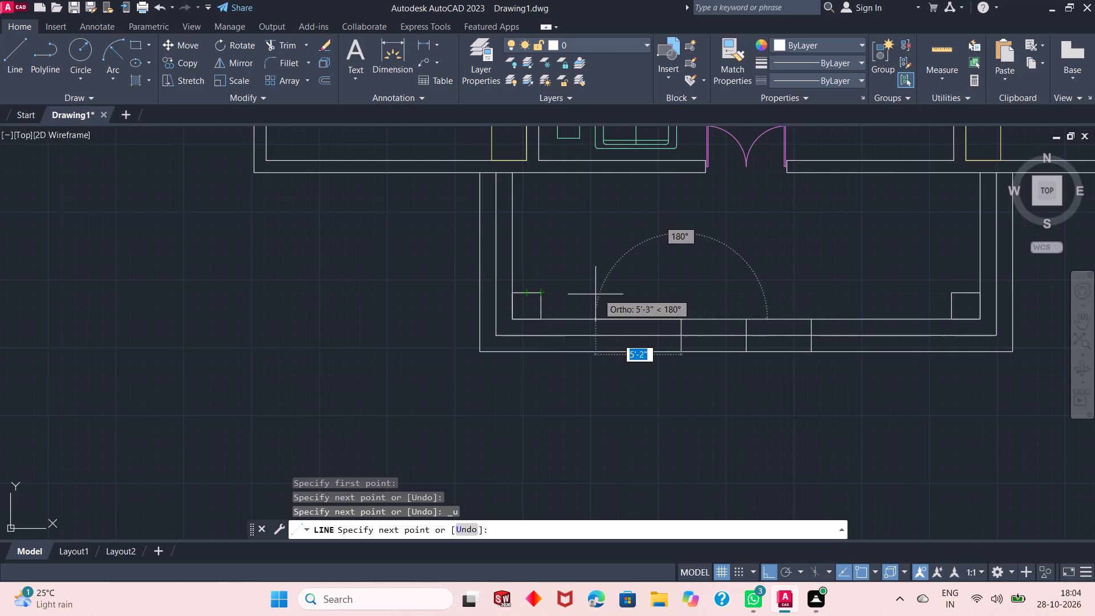
pyautogui.click(683, 292)
pyautogui.scroll(1, 640, 291)
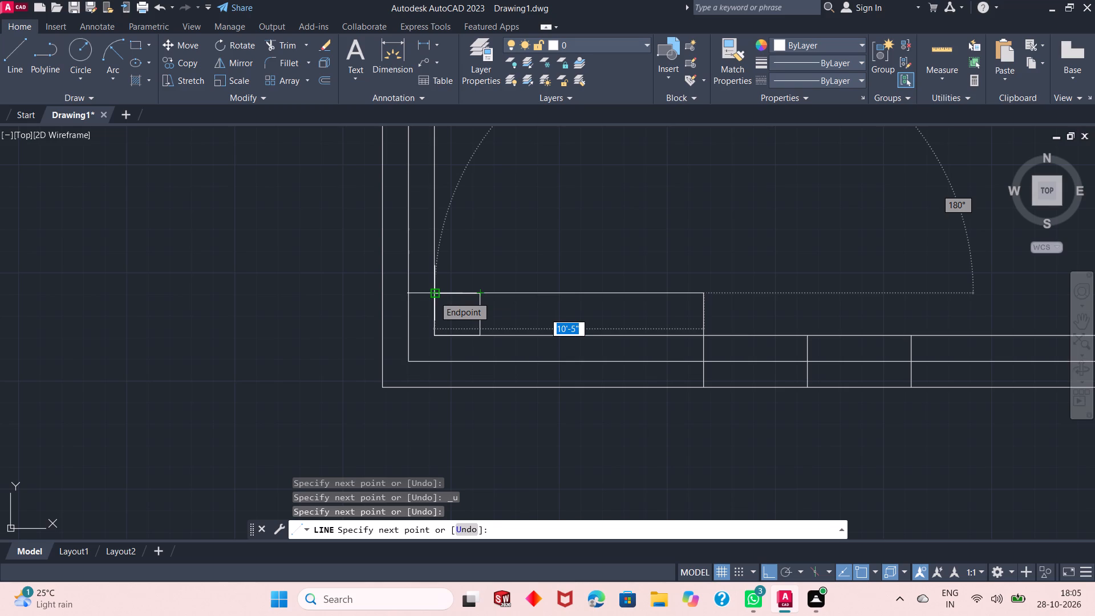
pyautogui.scroll(1, 619, 288)
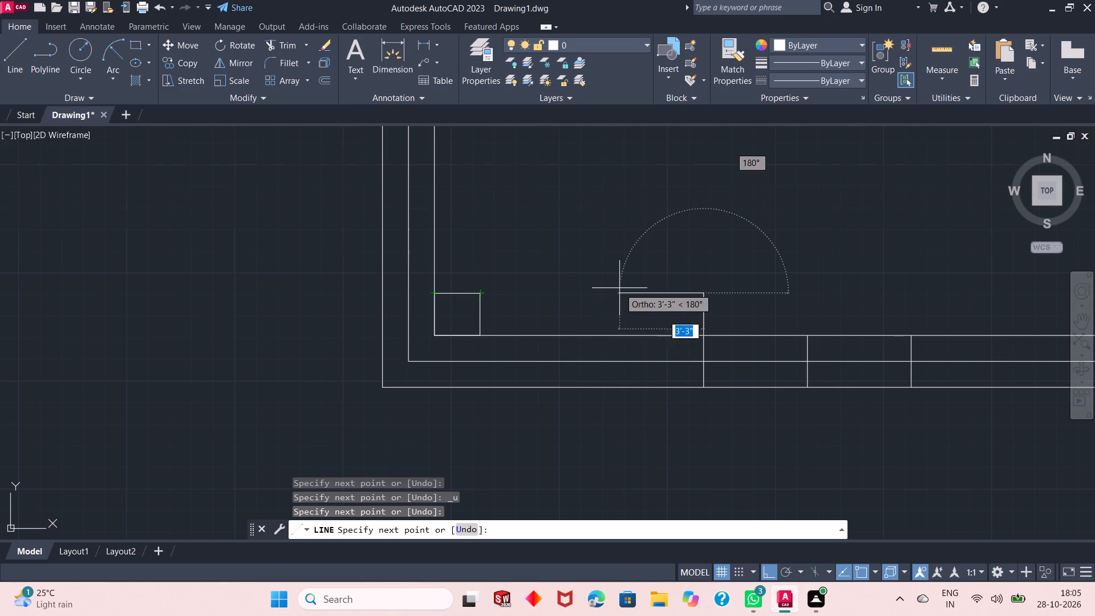
pyautogui.scroll(1, 619, 288)
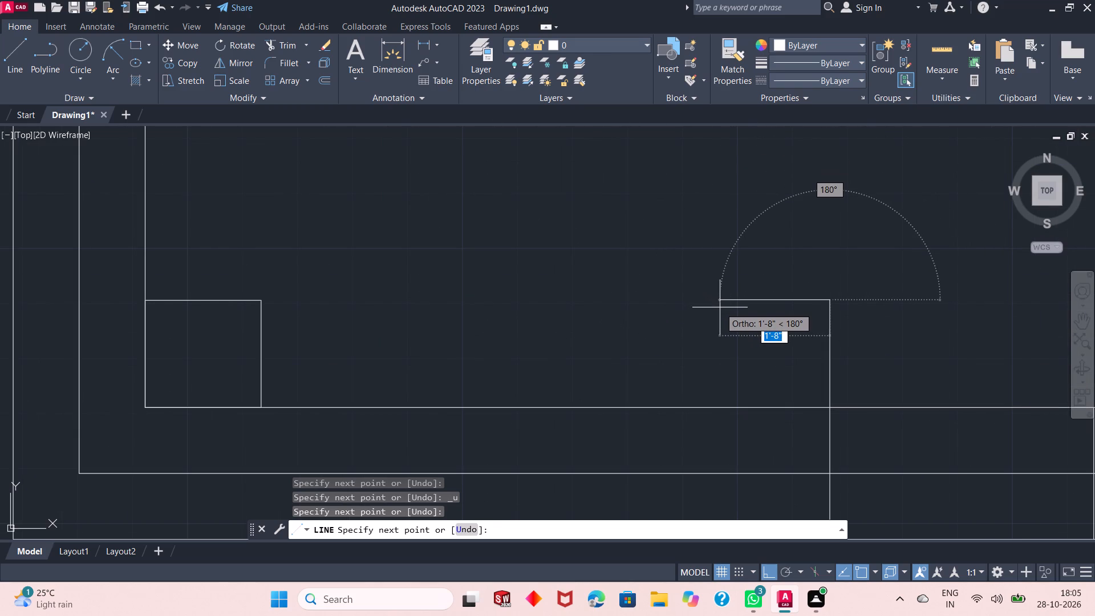
pyautogui.write('1\'6"')
pyautogui.press('Return')
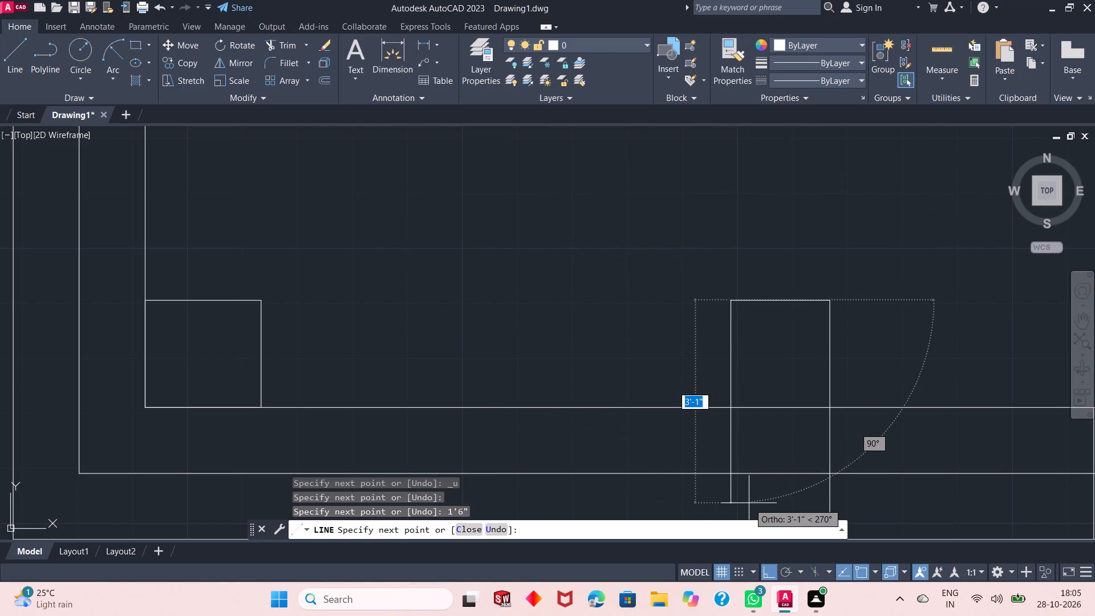
pyautogui.scroll(-2, 734, 389)
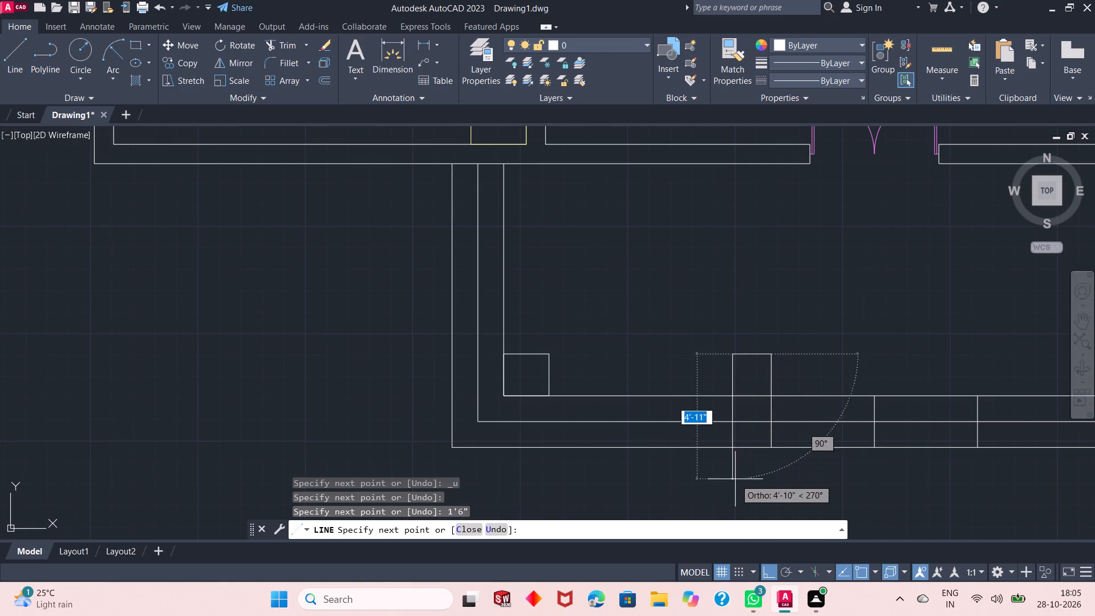
pyautogui.click(733, 449)
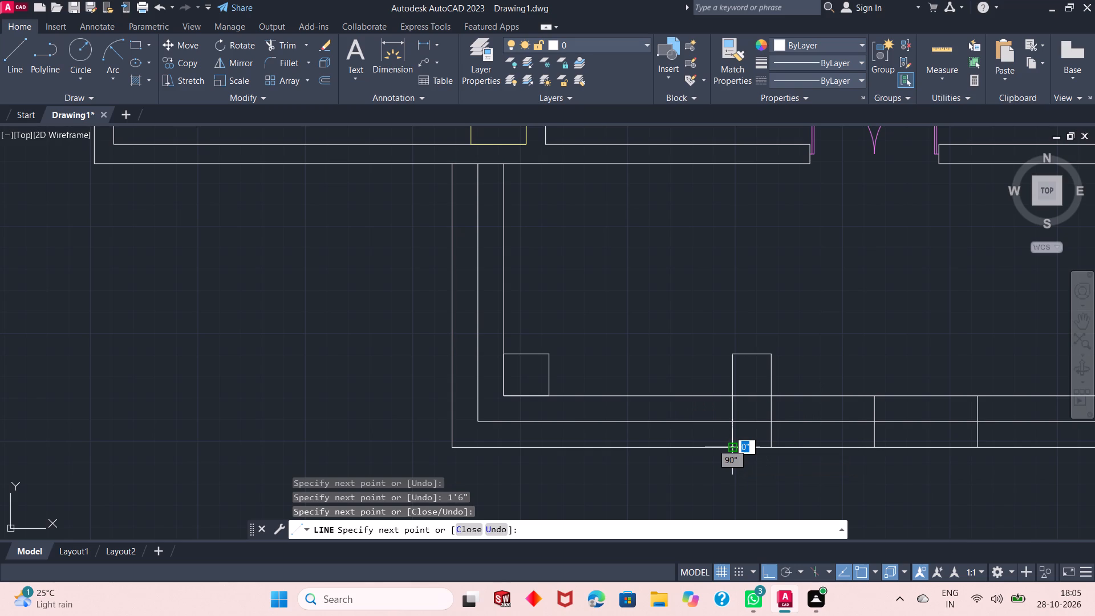
pyautogui.rightClick(791, 402)
pyautogui.click(818, 226)
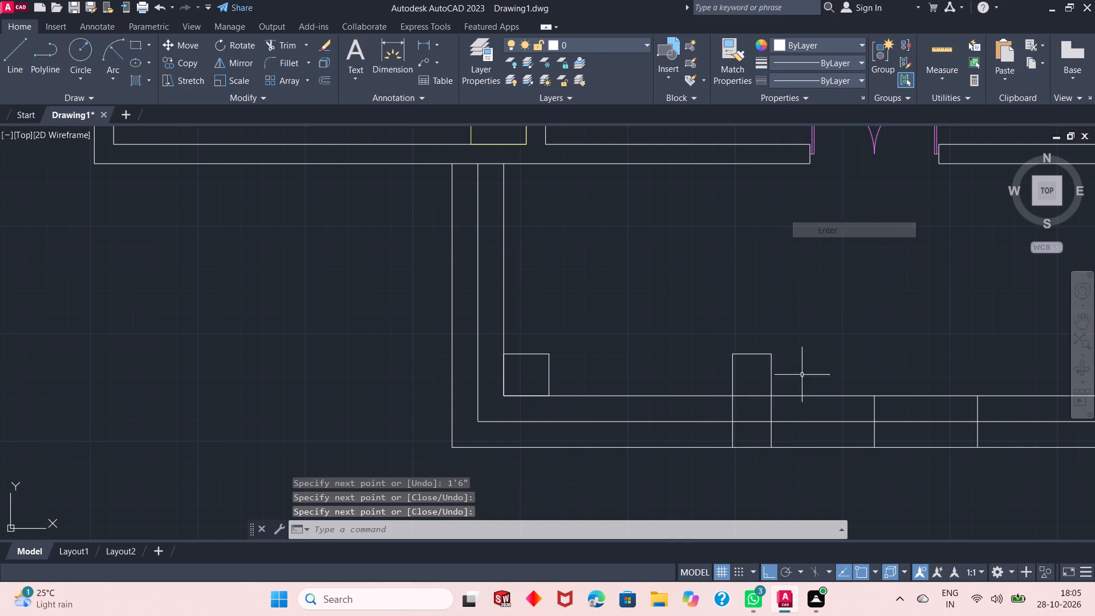
# Draw the matching east pier outline from the east offset line: 1'-7" north, 1'-6" east, and south to the porch's outer edge.
pyautogui.scroll(-2, 533, 423)
pyautogui.scroll(2, 719, 403)
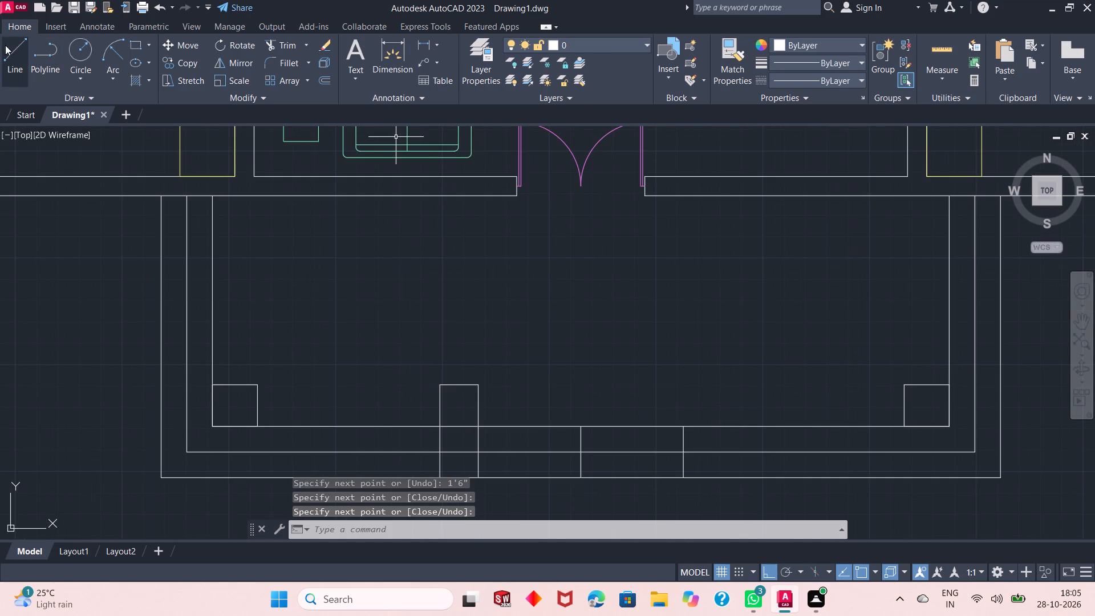
pyautogui.click(9, 50)
pyautogui.click(680, 428)
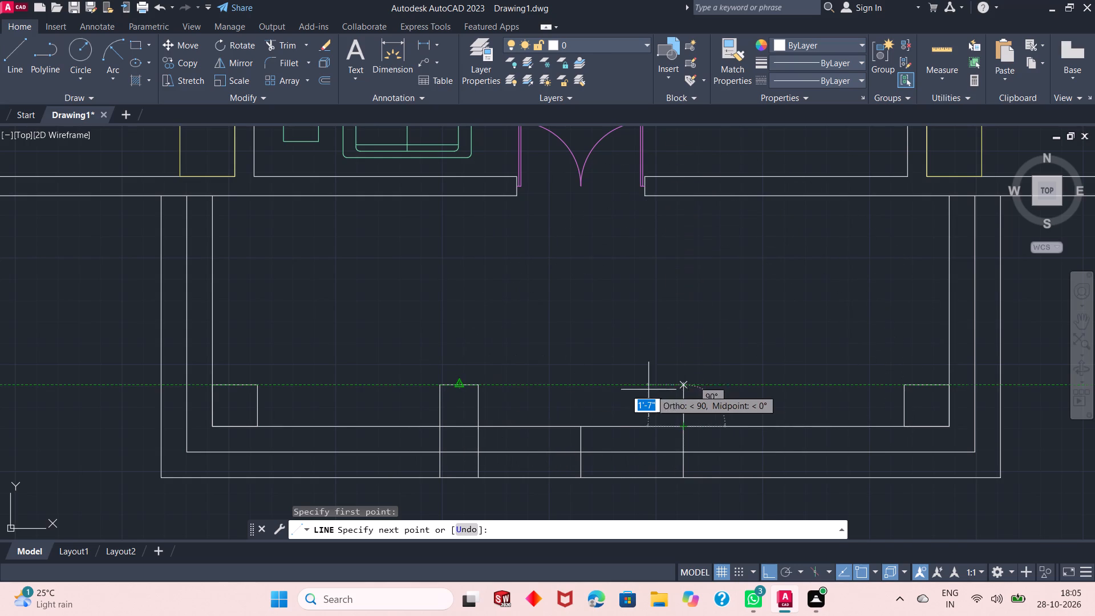
pyautogui.click(688, 384)
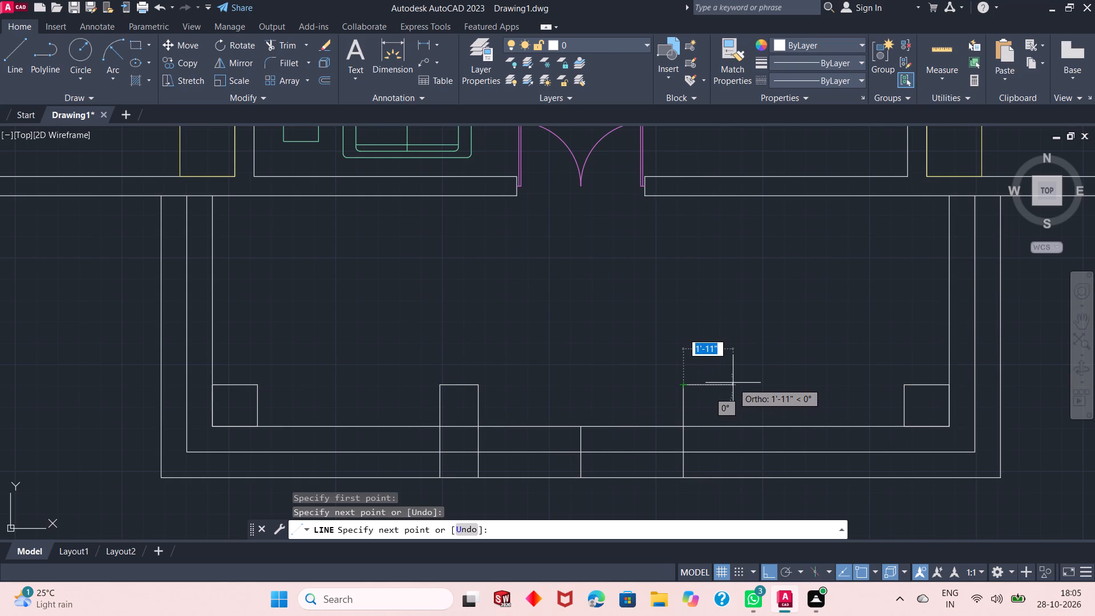
pyautogui.write('1\'6"')
pyautogui.press('Return')
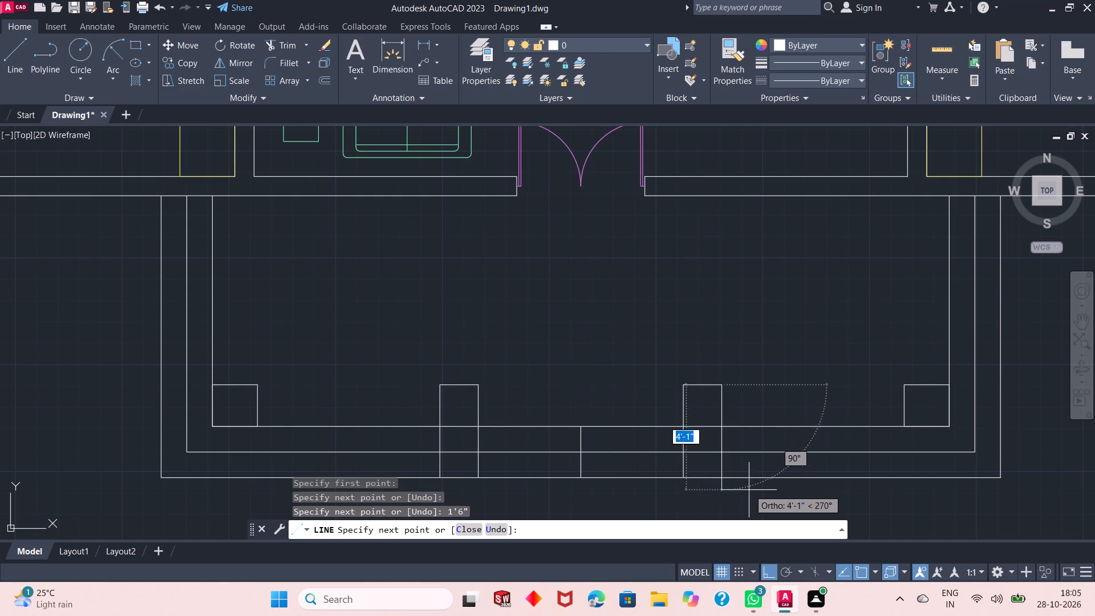
pyautogui.click(719, 479)
pyautogui.rightClick(743, 394)
pyautogui.click(772, 398)
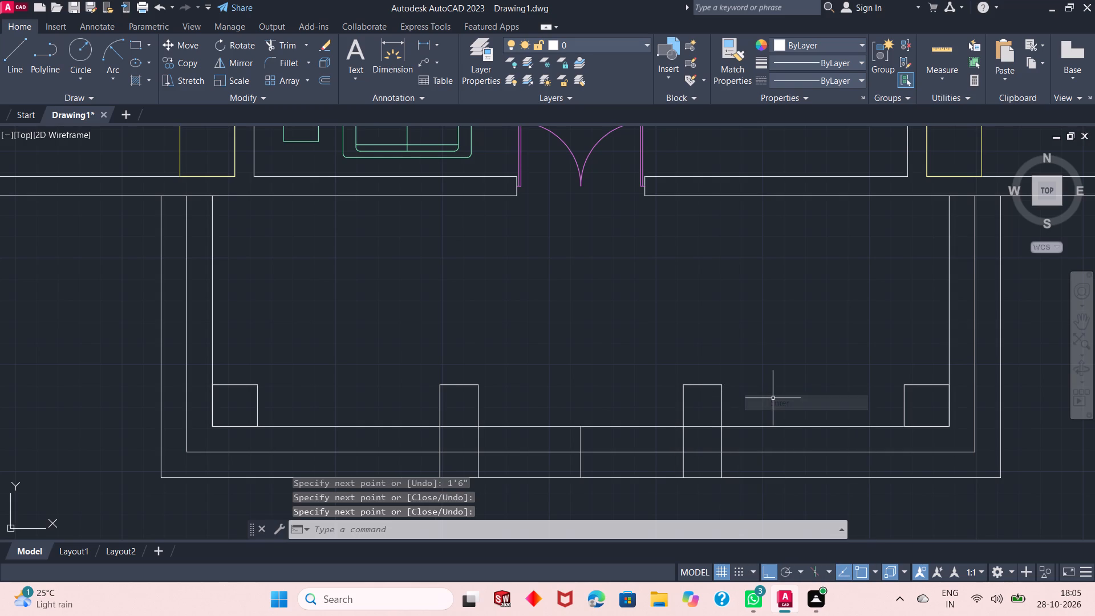
# Trim the middle and outer south edge lines of the porch inside both the west and east piers.
pyautogui.click(267, 43)
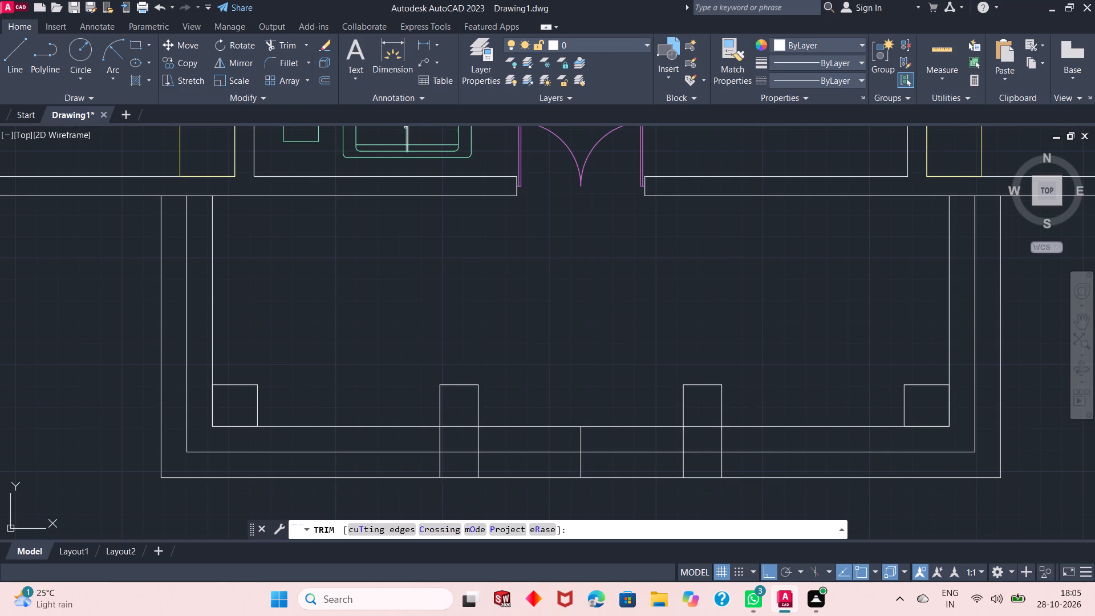
pyautogui.click(449, 438)
pyautogui.click(467, 497)
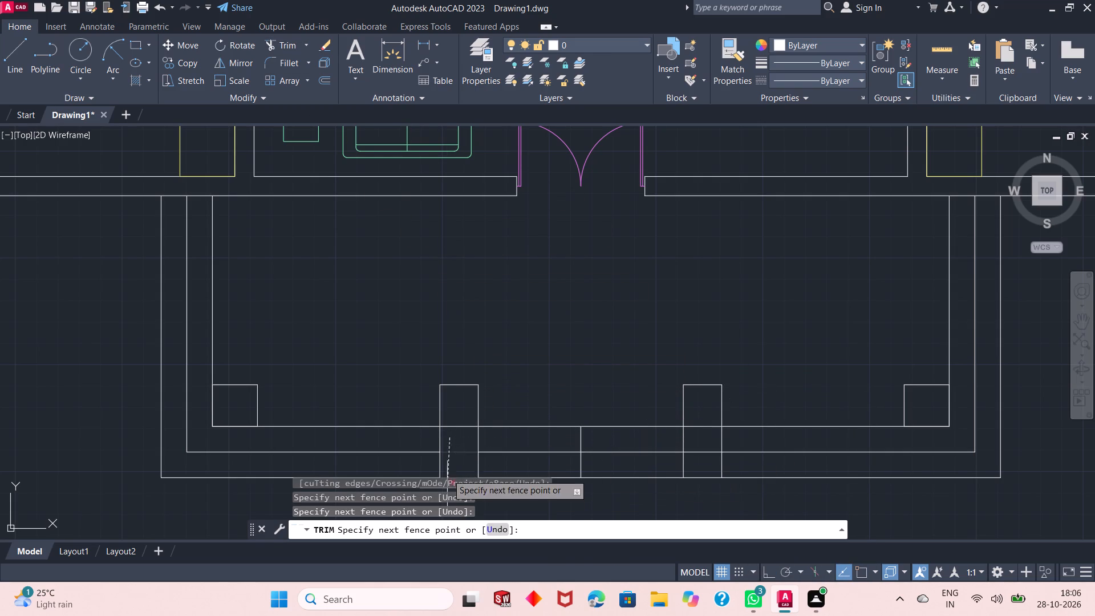
pyautogui.scroll(-2, 448, 427)
pyautogui.scroll(2, 460, 453)
pyautogui.click(457, 452)
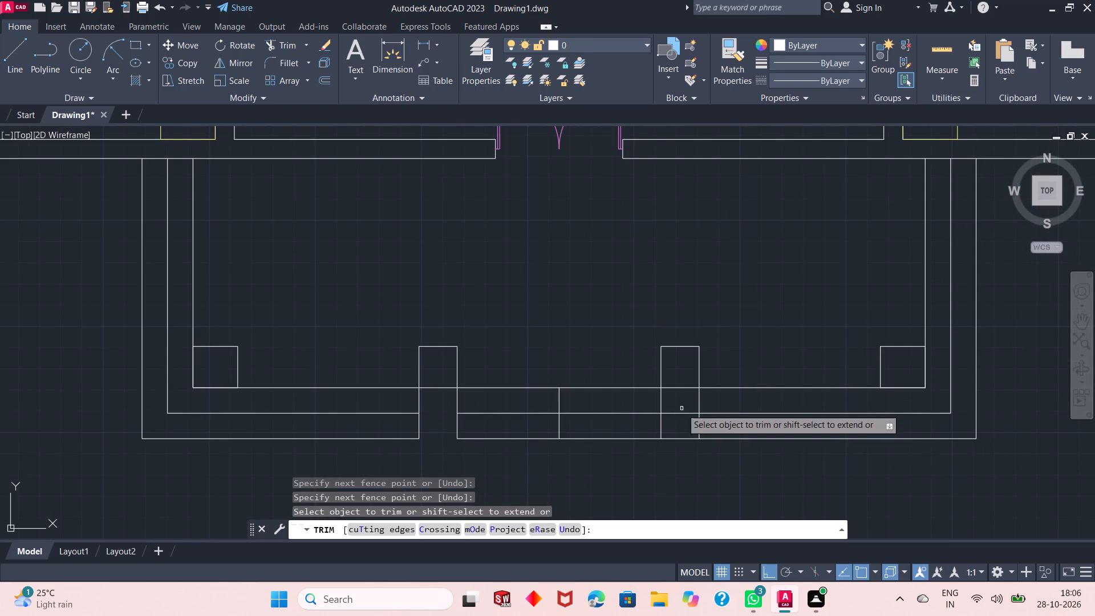
pyautogui.click(682, 407)
pyautogui.click(677, 464)
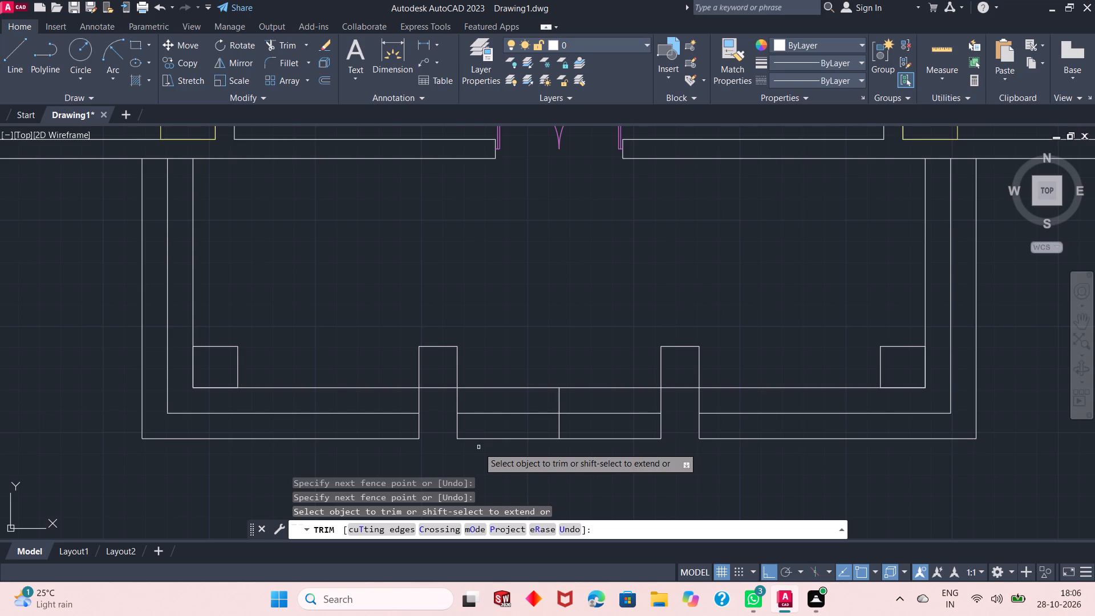
pyautogui.rightClick(490, 318)
pyautogui.click(511, 325)
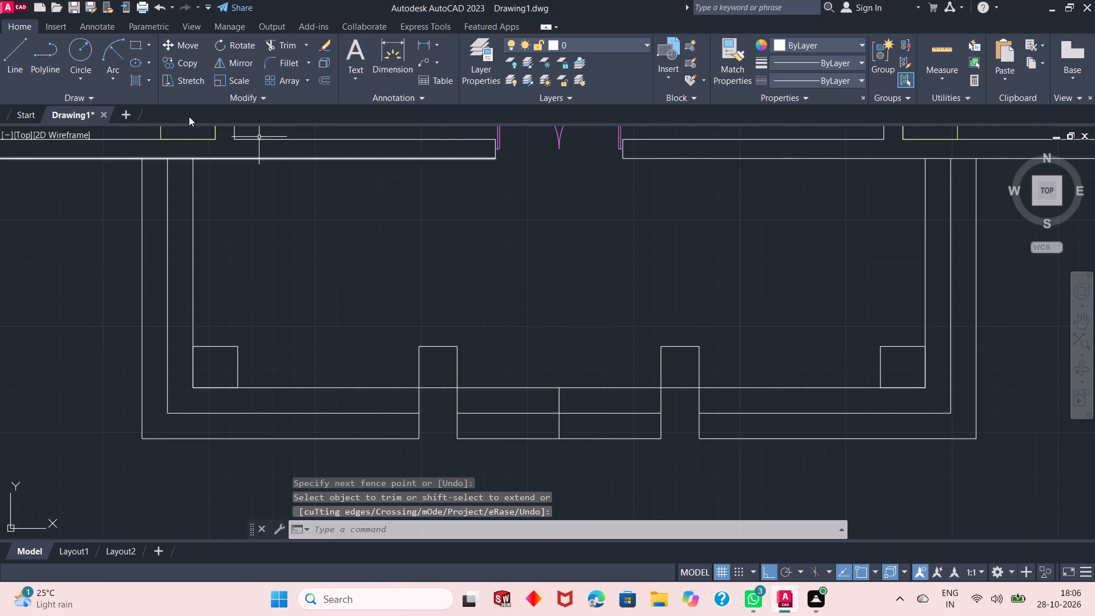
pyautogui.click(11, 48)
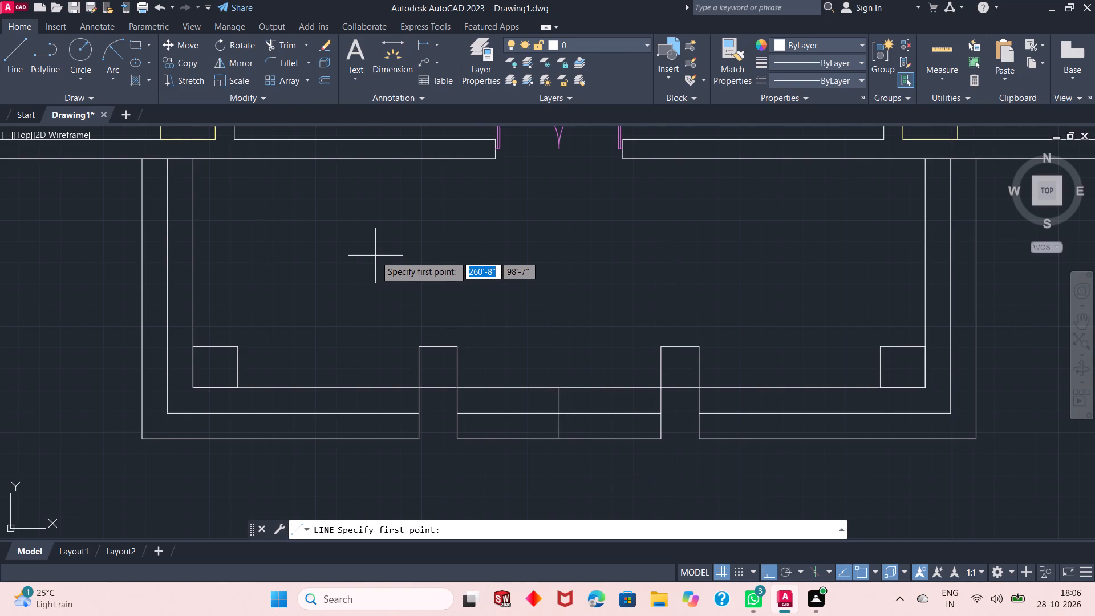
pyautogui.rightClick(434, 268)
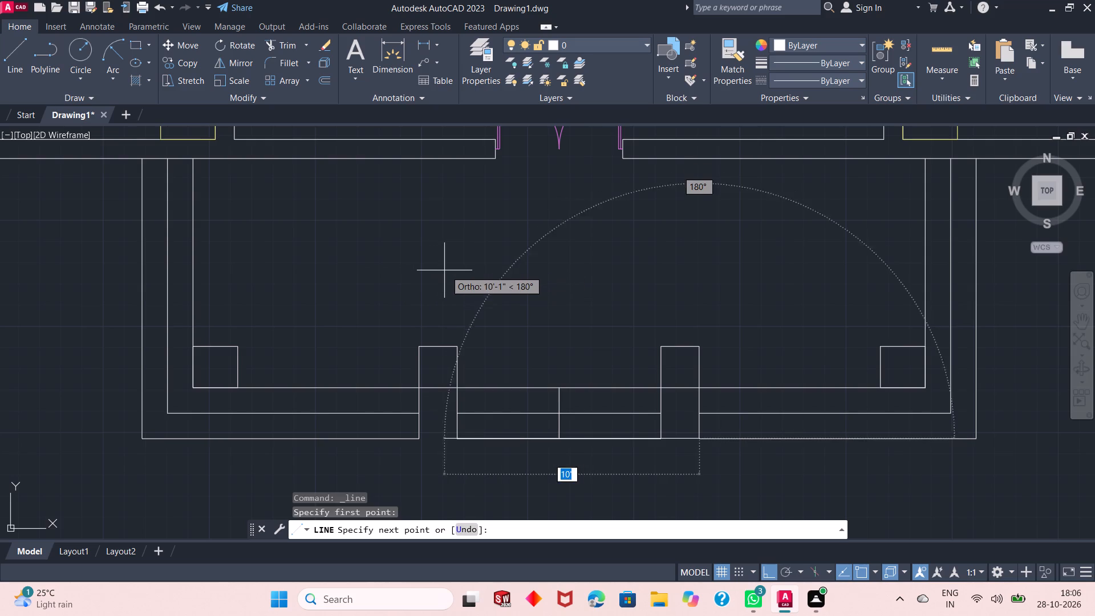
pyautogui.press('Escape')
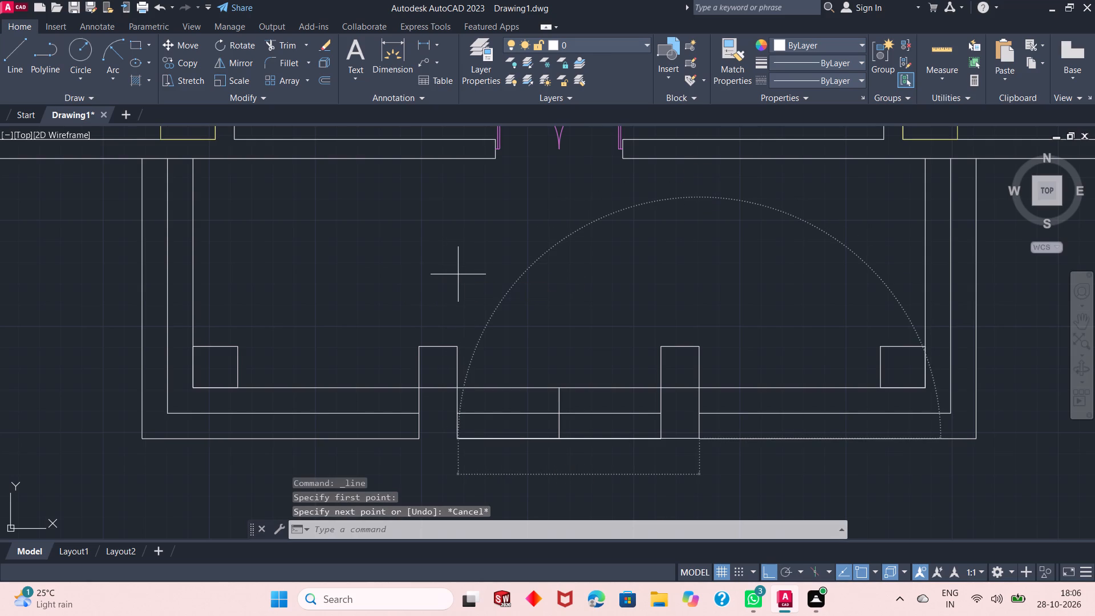
# Trim the middle and outer south edge lines between the two piers, on both sides of the centre line.
pyautogui.click(287, 43)
pyautogui.click(490, 398)
pyautogui.click(506, 459)
pyautogui.click(605, 406)
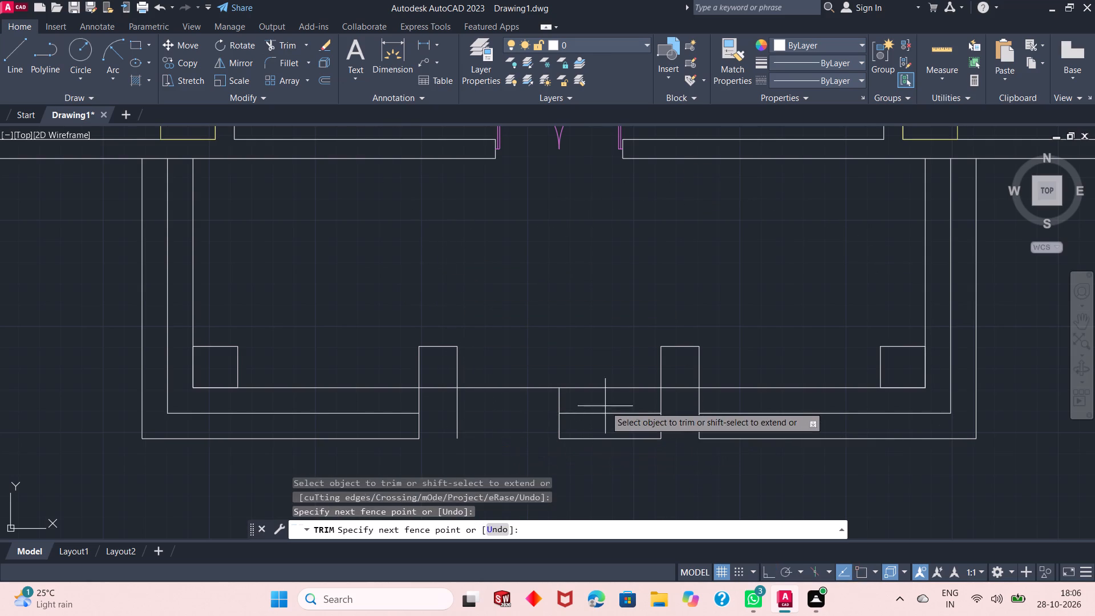
pyautogui.click(606, 445)
pyautogui.rightClick(541, 268)
pyautogui.click(559, 278)
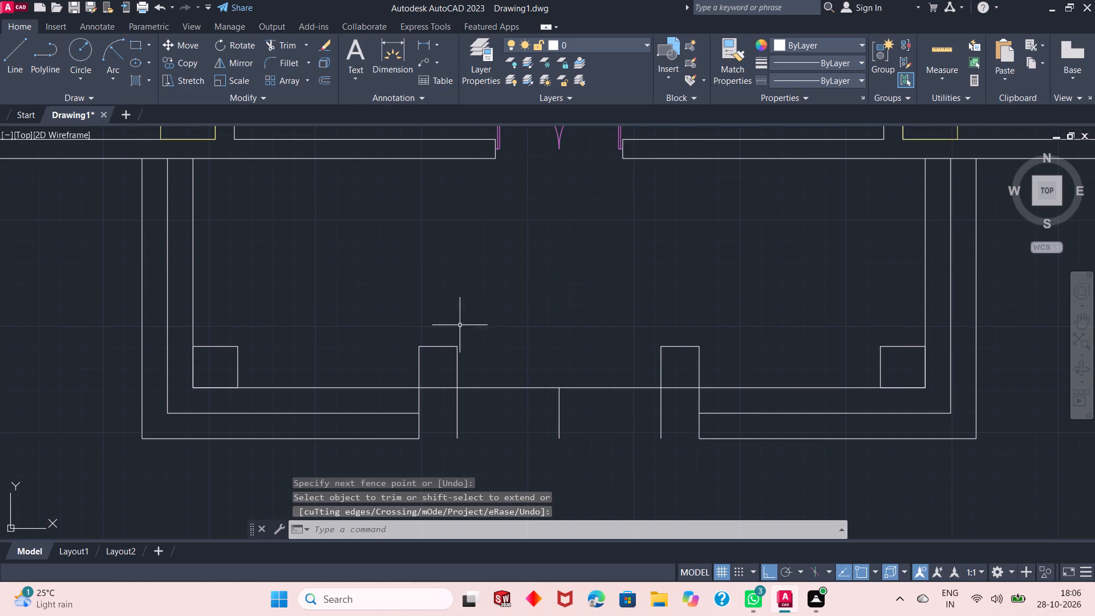
# Draw a horizontal line between the piers' facing sides, crossing the lower half of the centre line south of the innermost edge.
pyautogui.click(17, 59)
pyautogui.scroll(2, 492, 435)
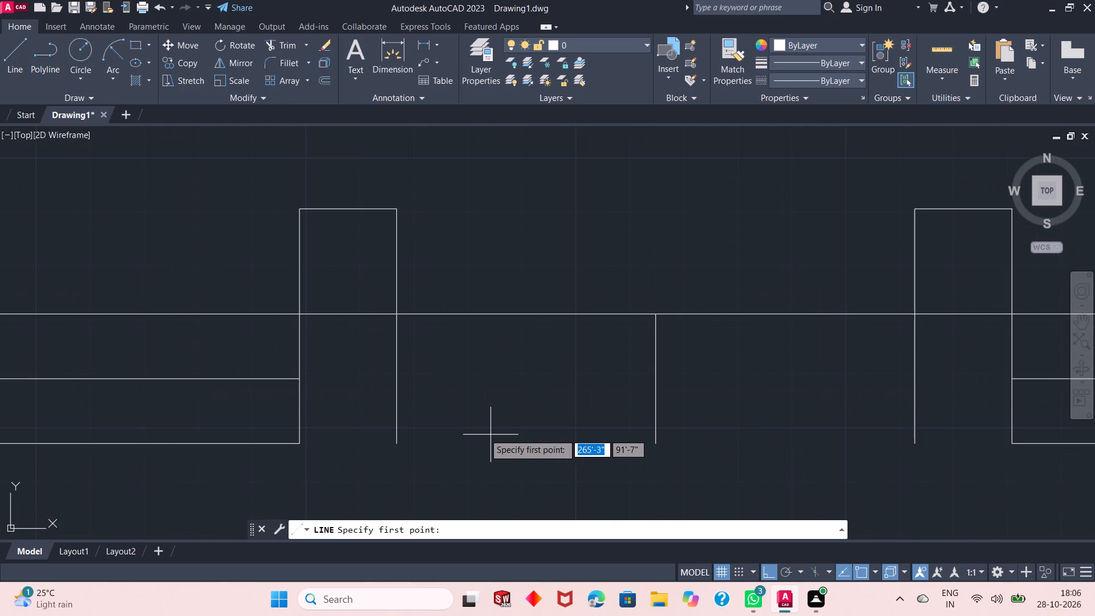
pyautogui.click(396, 397)
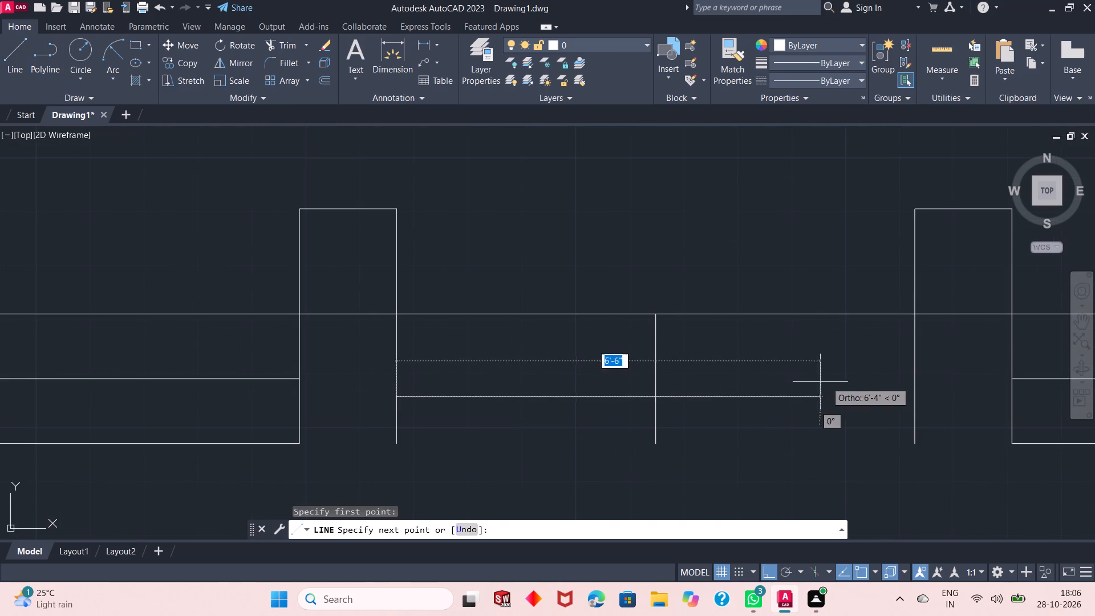
pyautogui.click(918, 395)
pyautogui.rightClick(939, 388)
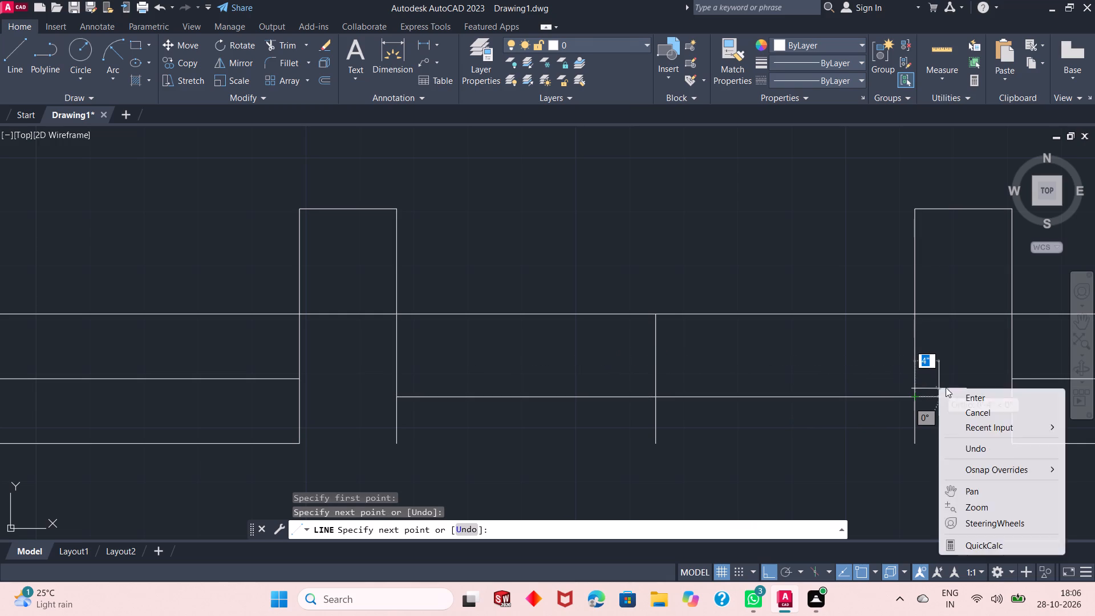
pyautogui.click(954, 393)
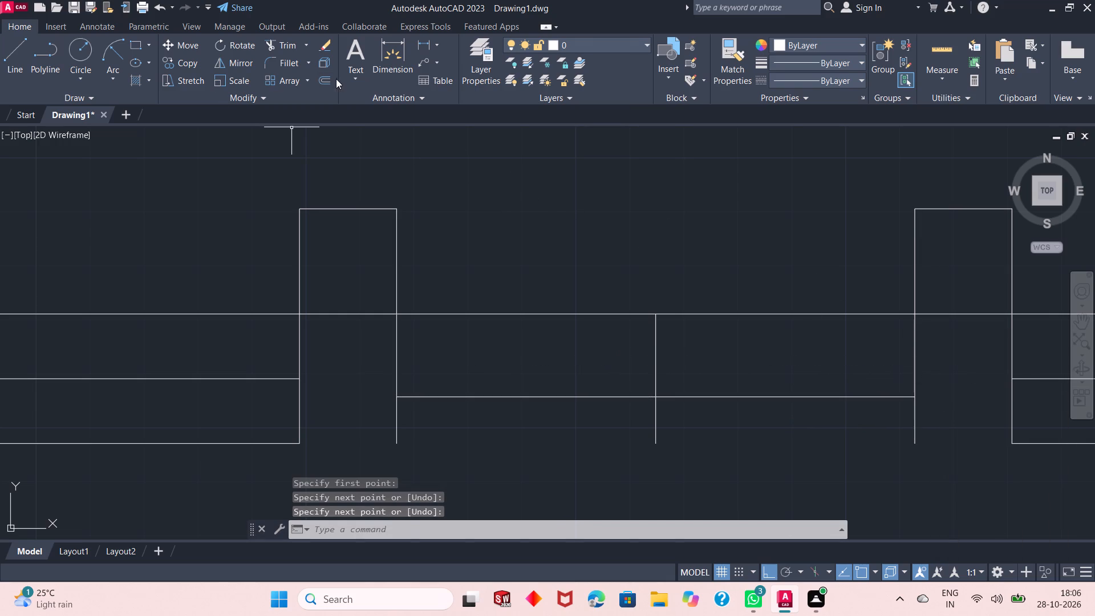
# Offset the horizontal line between the piers 1' south, and offset that copy another 1' south.
pyautogui.click(328, 81)
pyautogui.rightClick(525, 238)
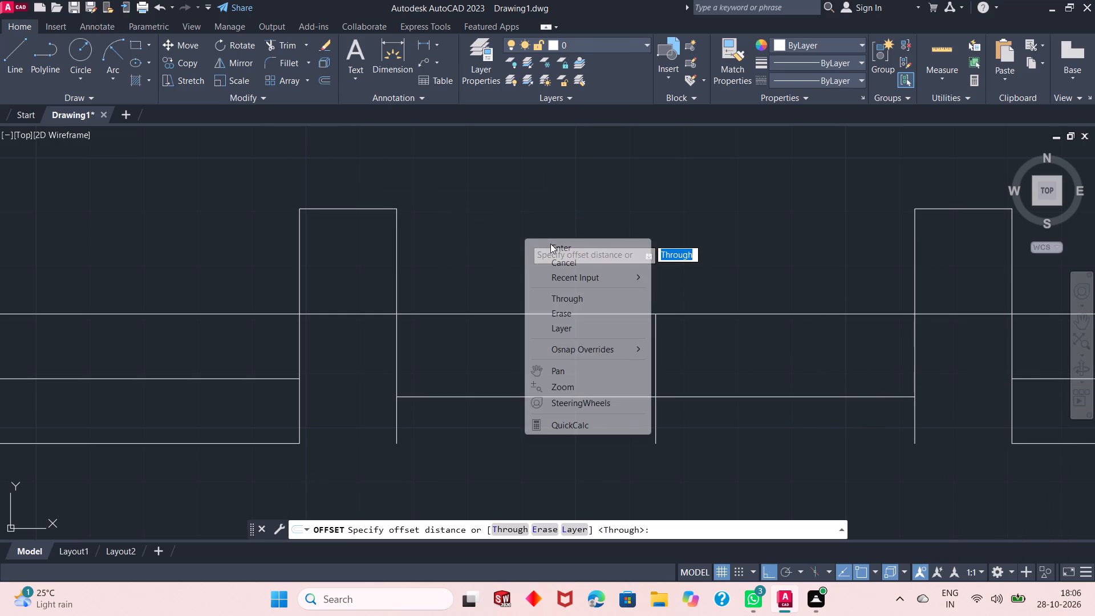
pyautogui.click(551, 244)
pyautogui.click(554, 398)
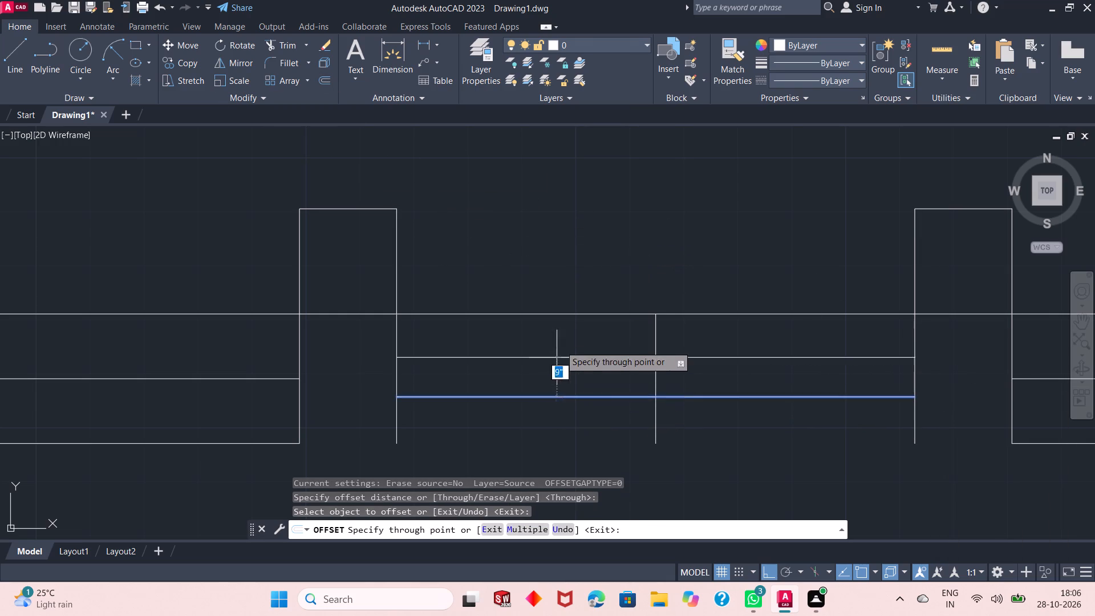
pyautogui.scroll(-2, 560, 299)
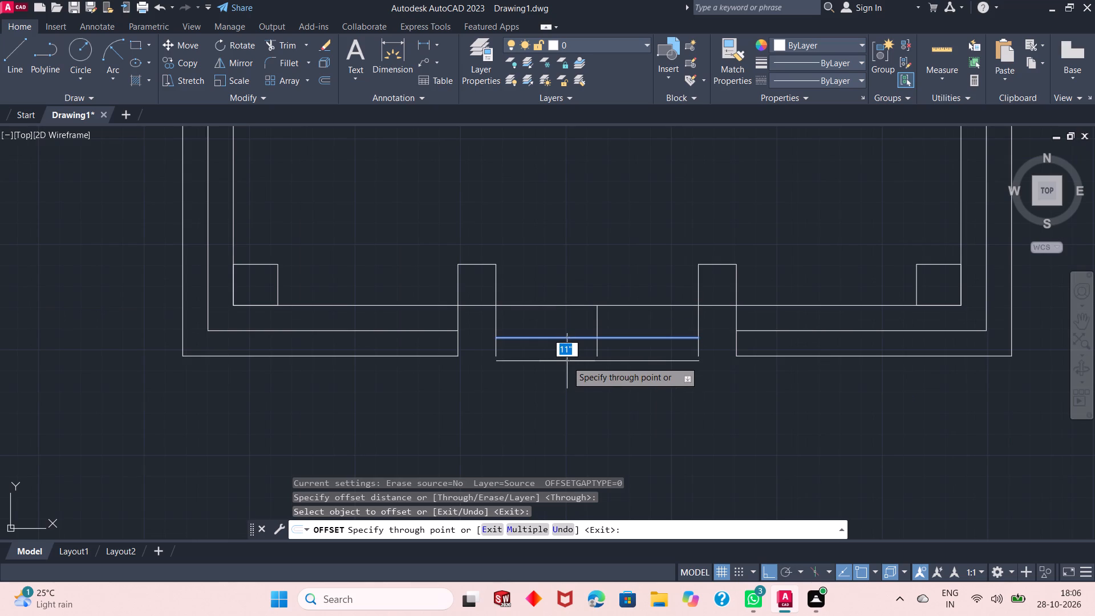
pyautogui.write("1'")
pyautogui.press('Return')
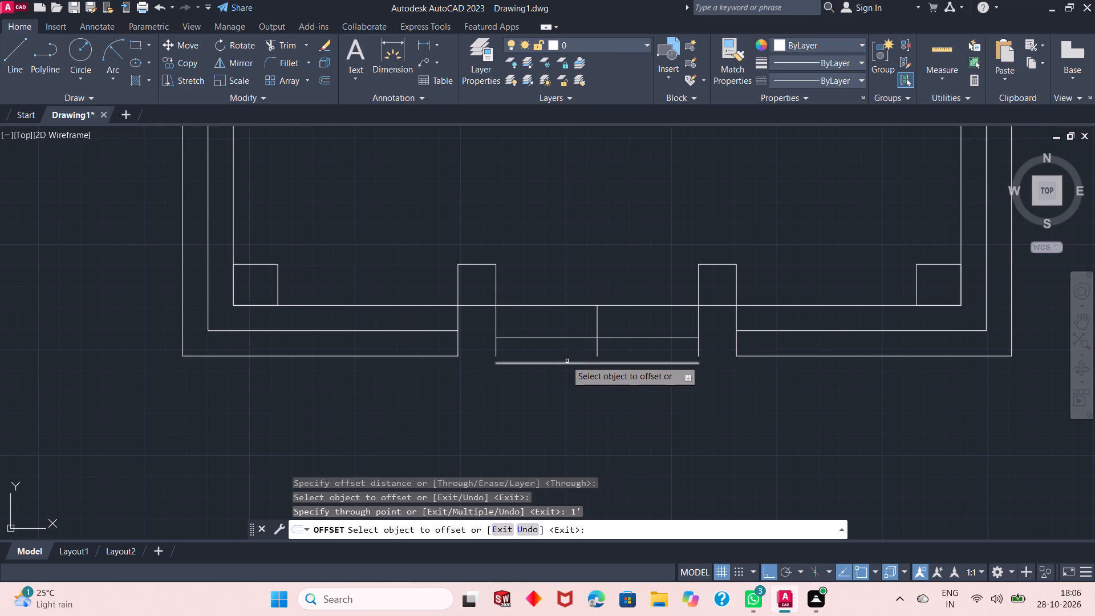
pyautogui.click(538, 364)
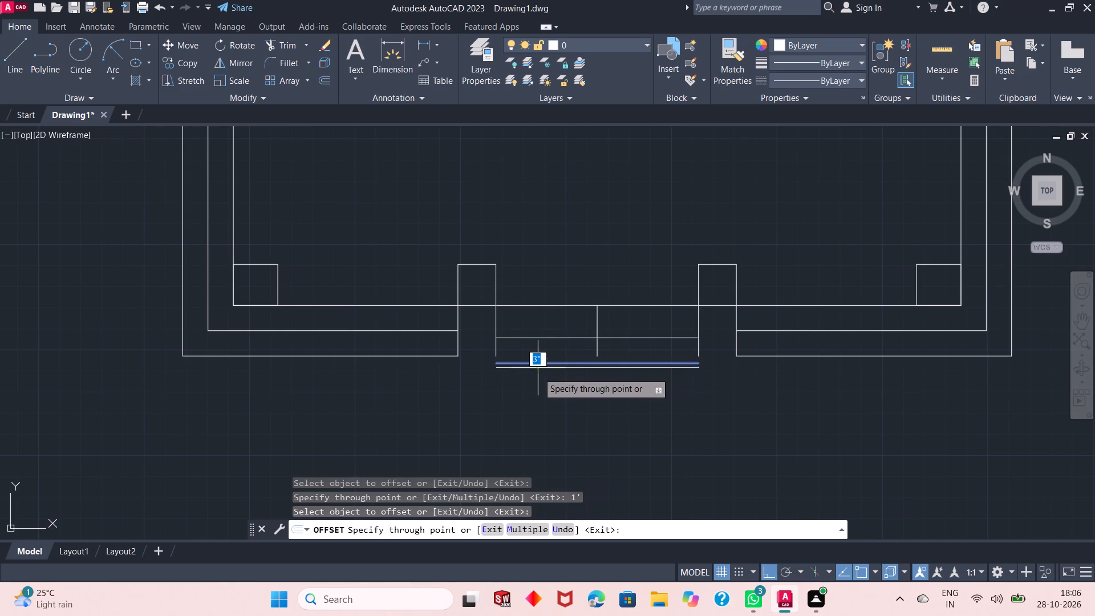
pyautogui.write("1'")
pyautogui.press('Return')
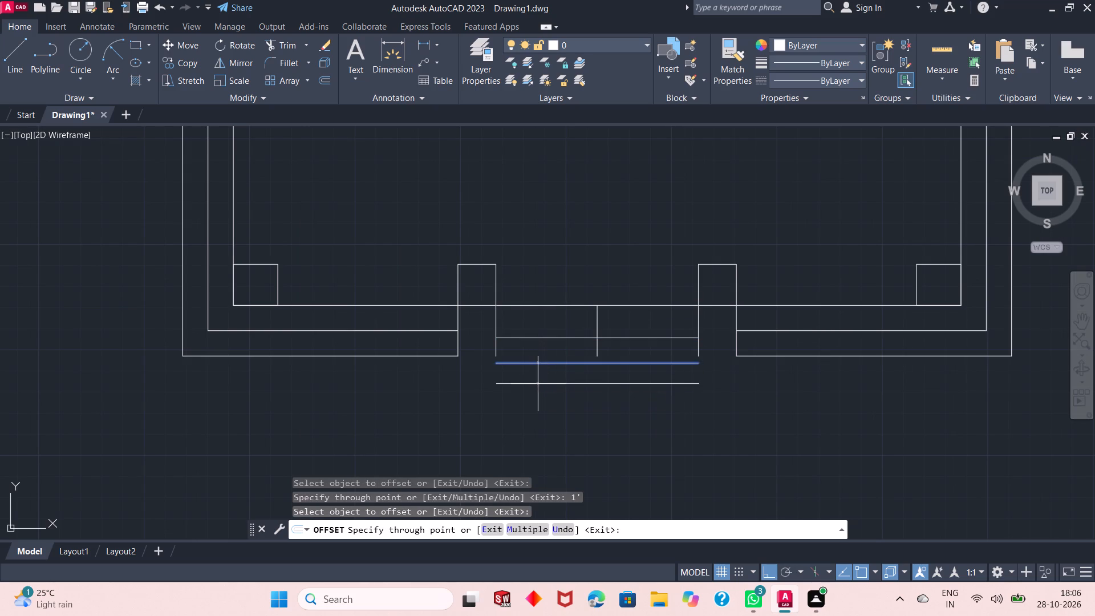
pyautogui.rightClick(532, 236)
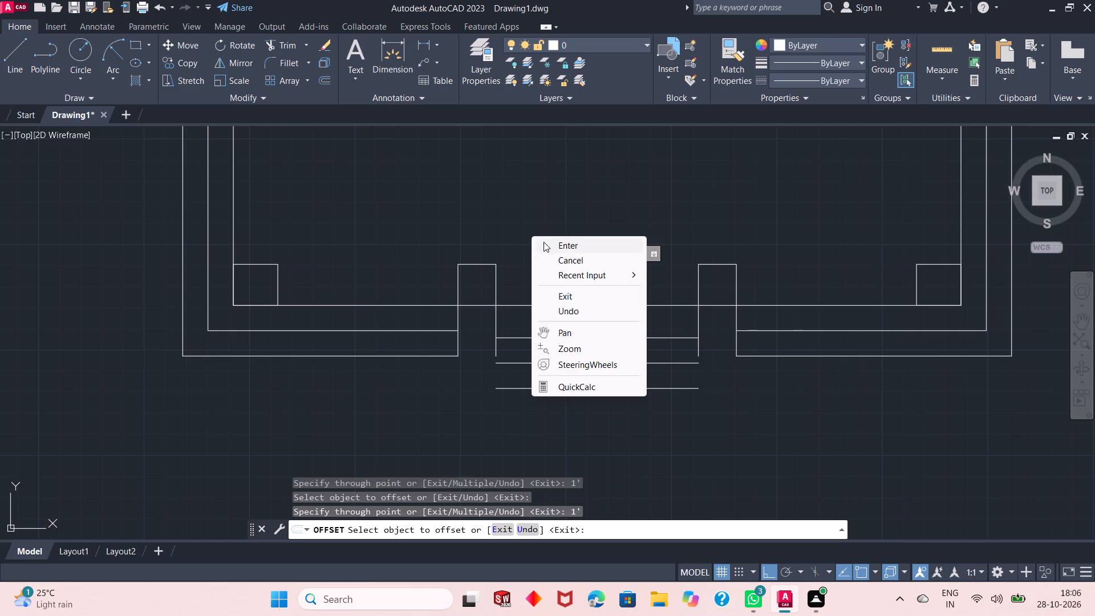
pyautogui.click(544, 242)
# Extend the west pier south to the outermost offset line by drawing its west side, south edge and east side.
pyautogui.click(11, 75)
pyautogui.scroll(1, 590, 391)
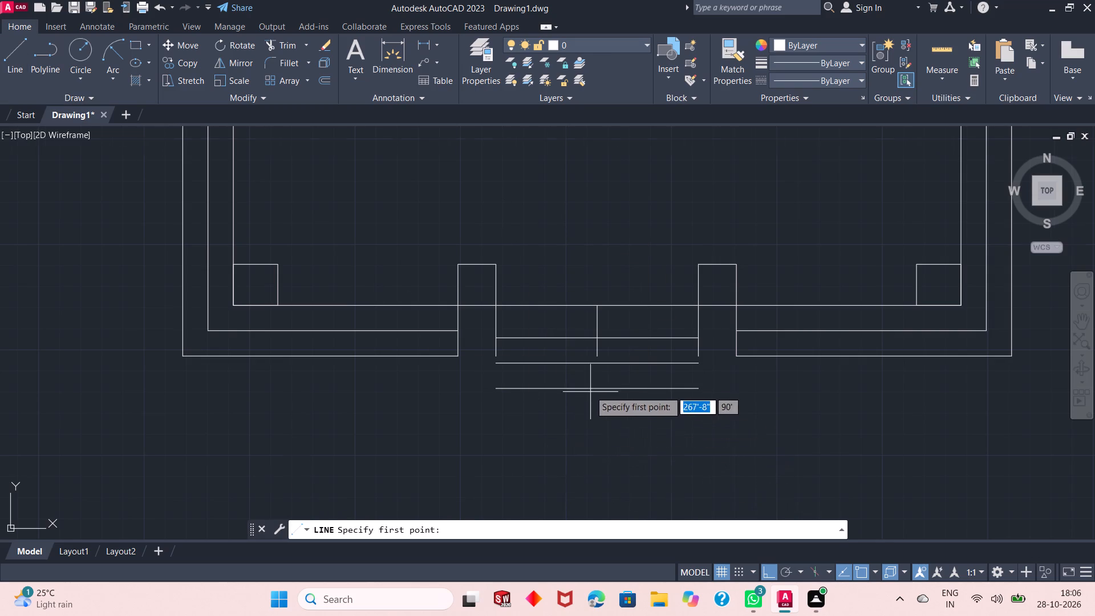
pyautogui.scroll(1, 590, 391)
pyautogui.click(252, 308)
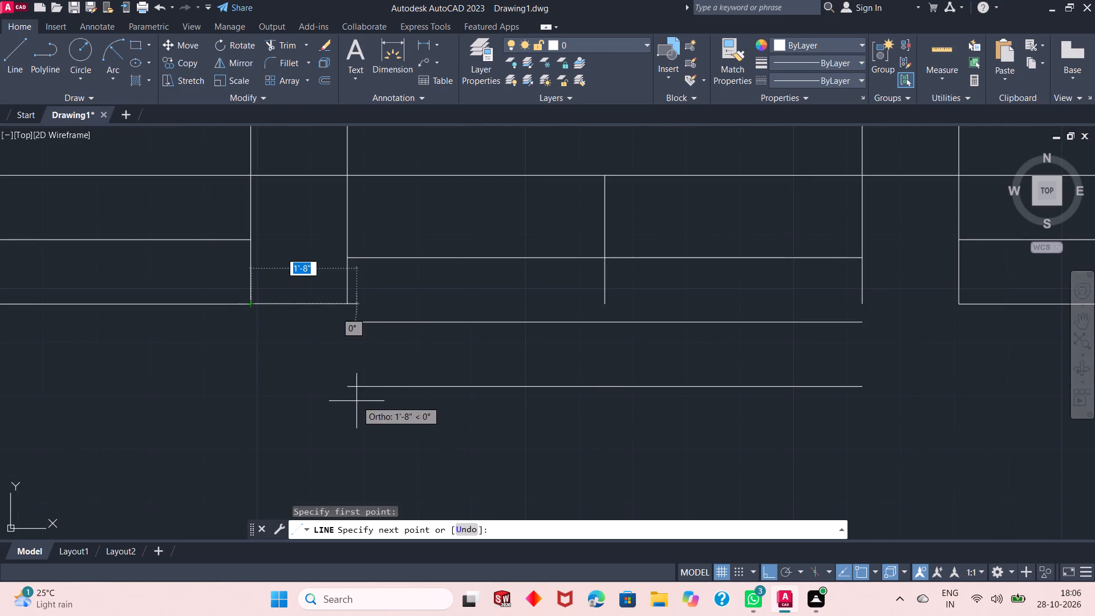
pyautogui.click(252, 383)
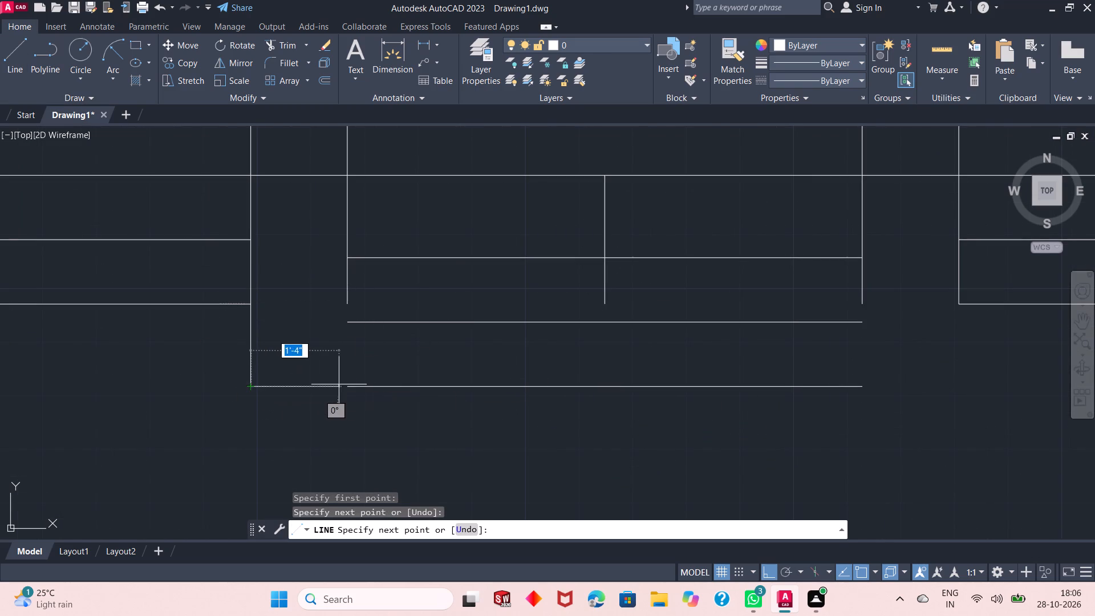
pyautogui.click(348, 390)
pyautogui.click(346, 299)
pyautogui.rightClick(385, 299)
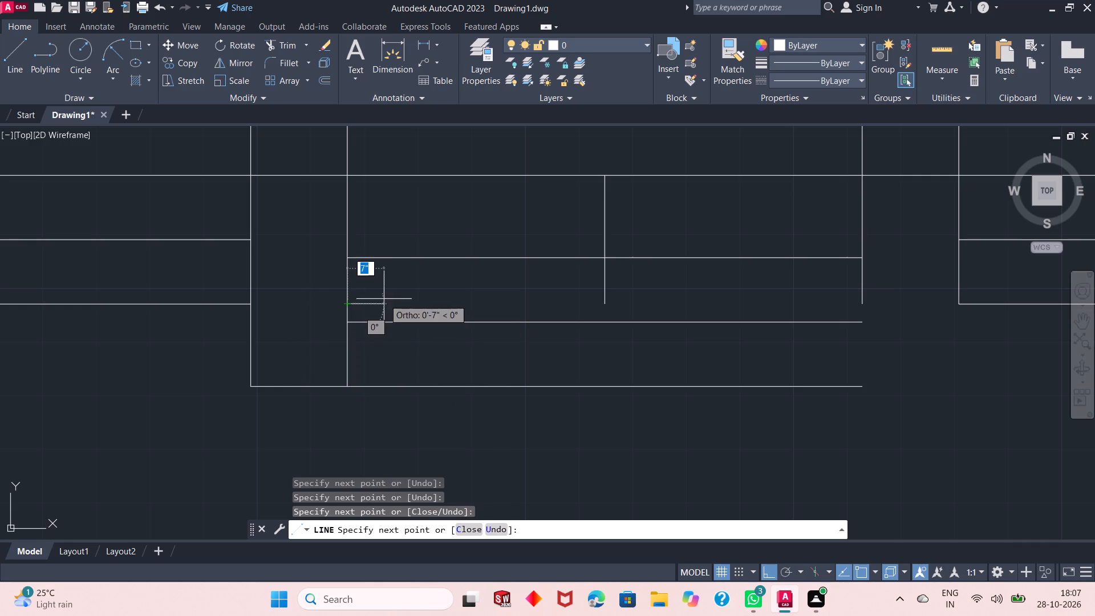
pyautogui.click(406, 306)
# Extend the east pier 1'-3" south to the outermost offset line by drawing its east side, south edge and west side.
pyautogui.click(10, 58)
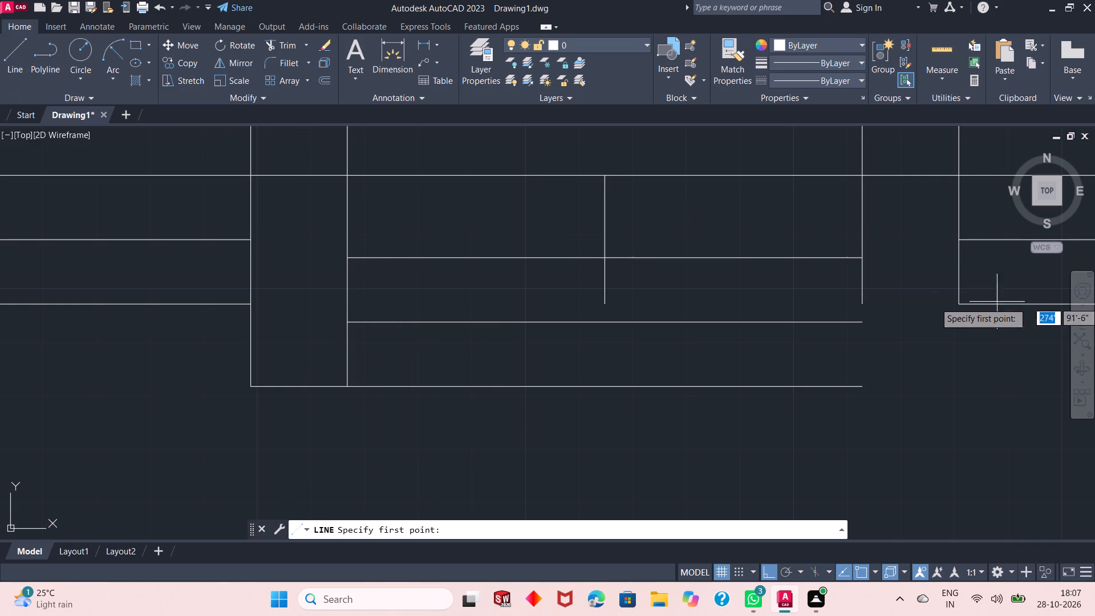
pyautogui.click(958, 304)
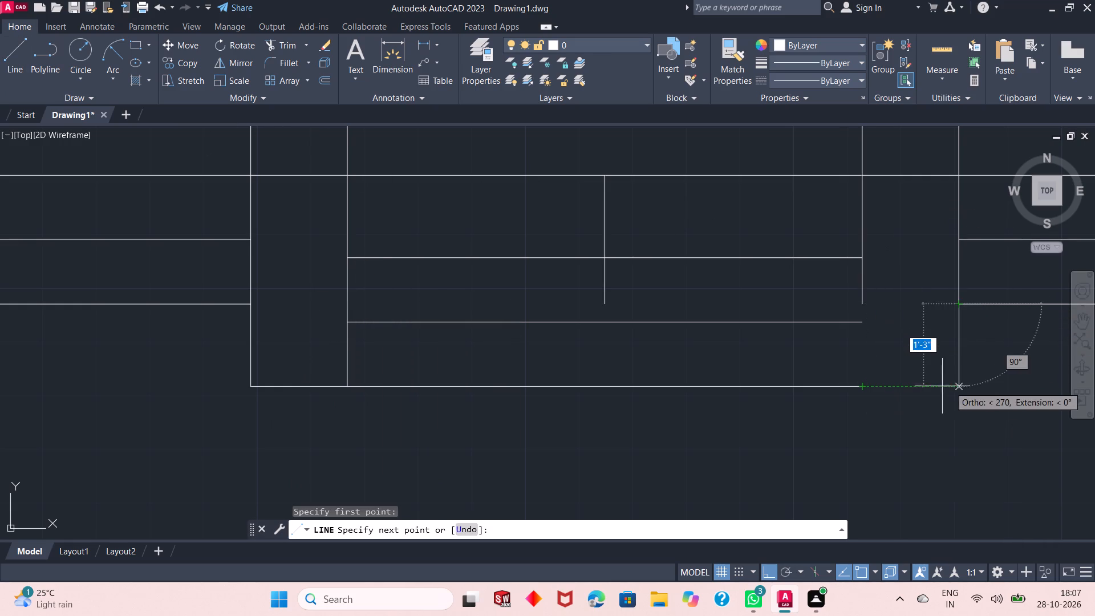
pyautogui.click(960, 385)
pyautogui.click(865, 386)
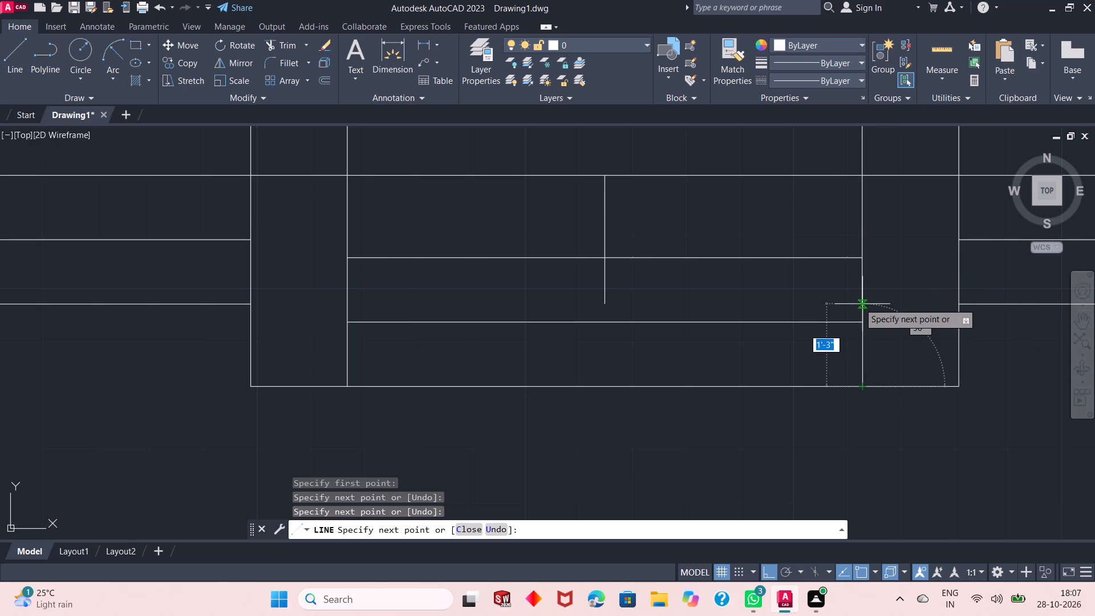
pyautogui.click(859, 302)
pyautogui.rightClick(893, 302)
pyautogui.click(911, 305)
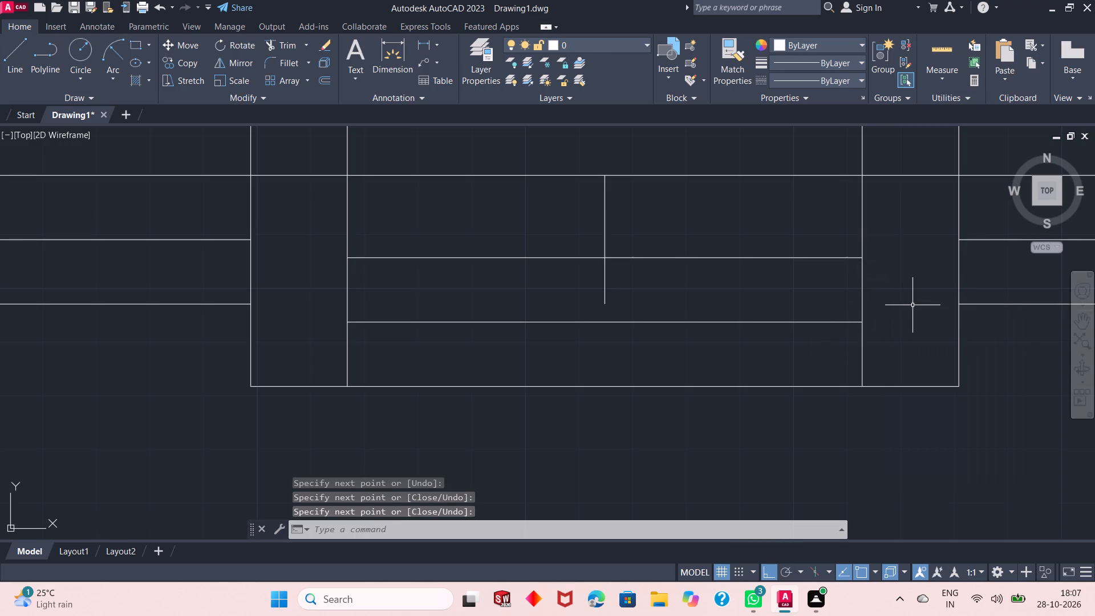
# Continue the entry's centre line about 1'-10" south from its lower end, past the outermost step line.
pyautogui.scroll(-1, 512, 258)
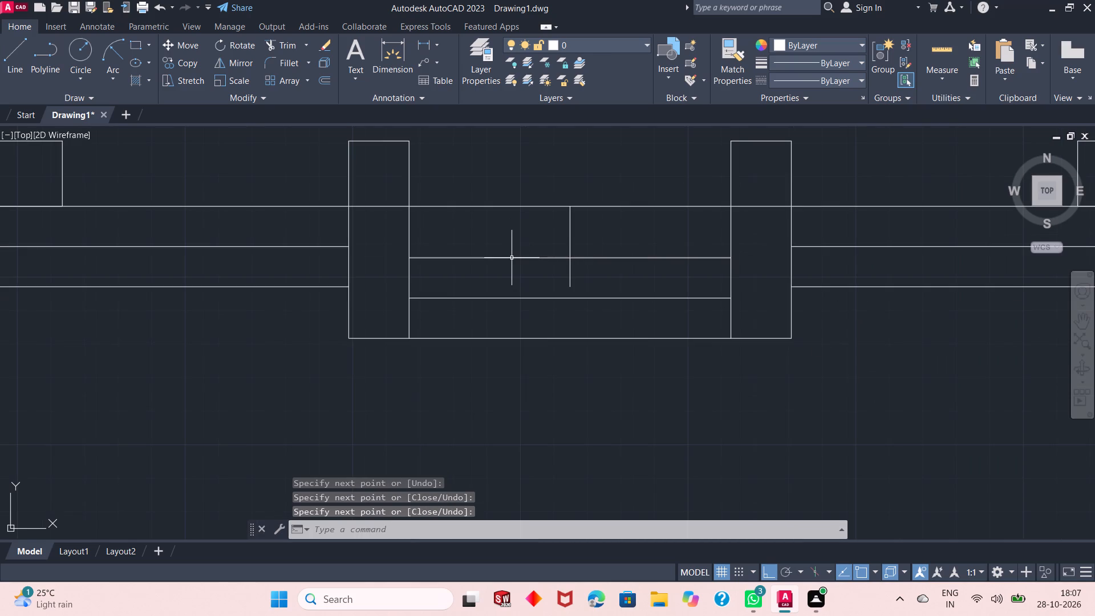
pyautogui.rightClick(507, 234)
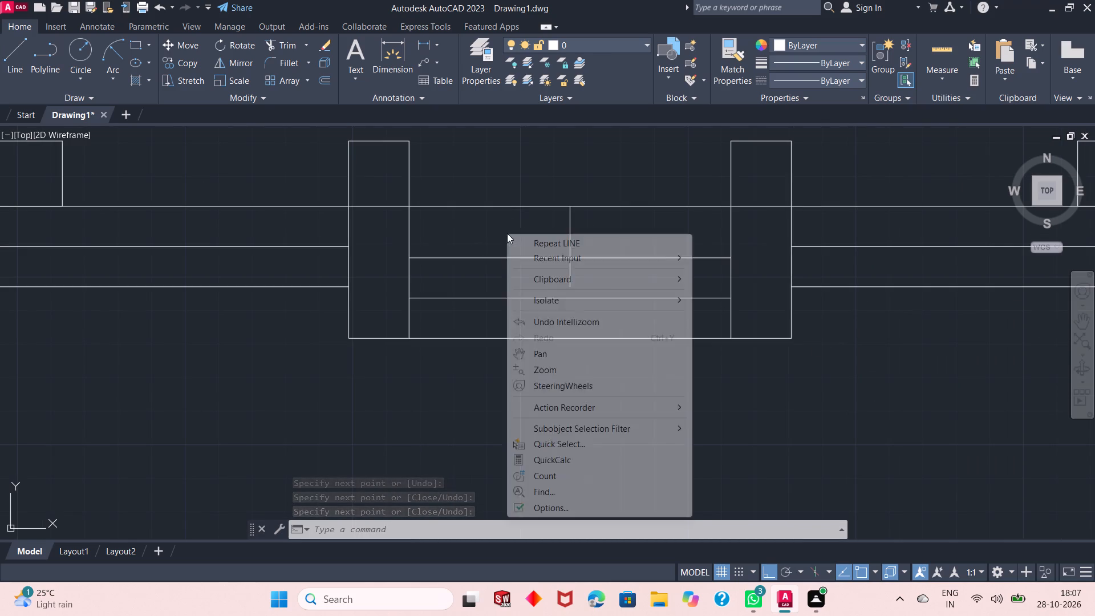
pyautogui.click(535, 240)
pyautogui.click(571, 284)
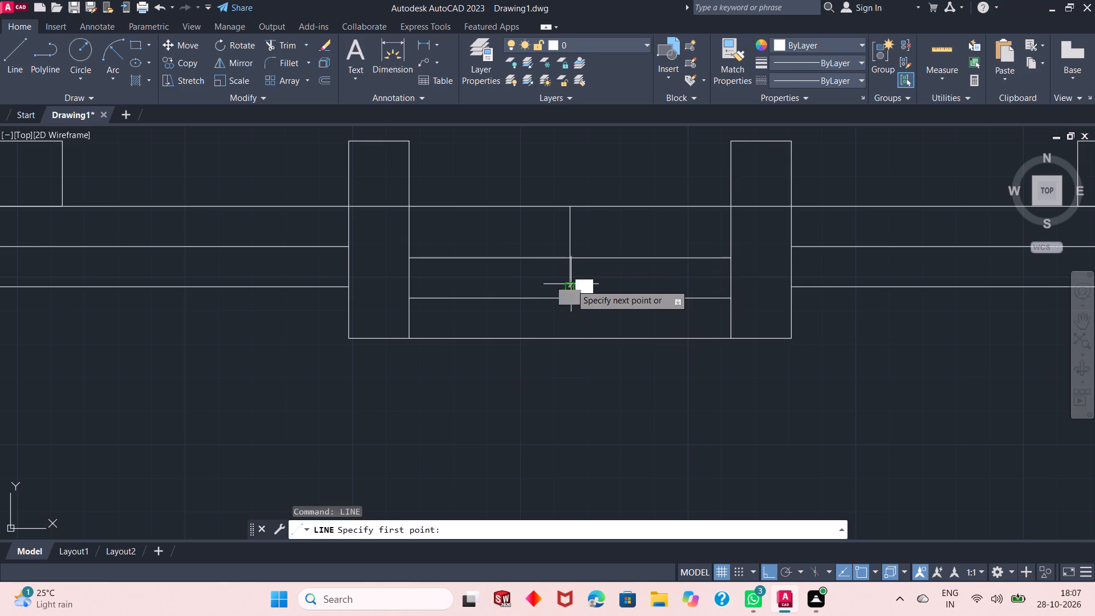
pyautogui.click(569, 360)
pyautogui.rightClick(569, 360)
pyautogui.click(597, 366)
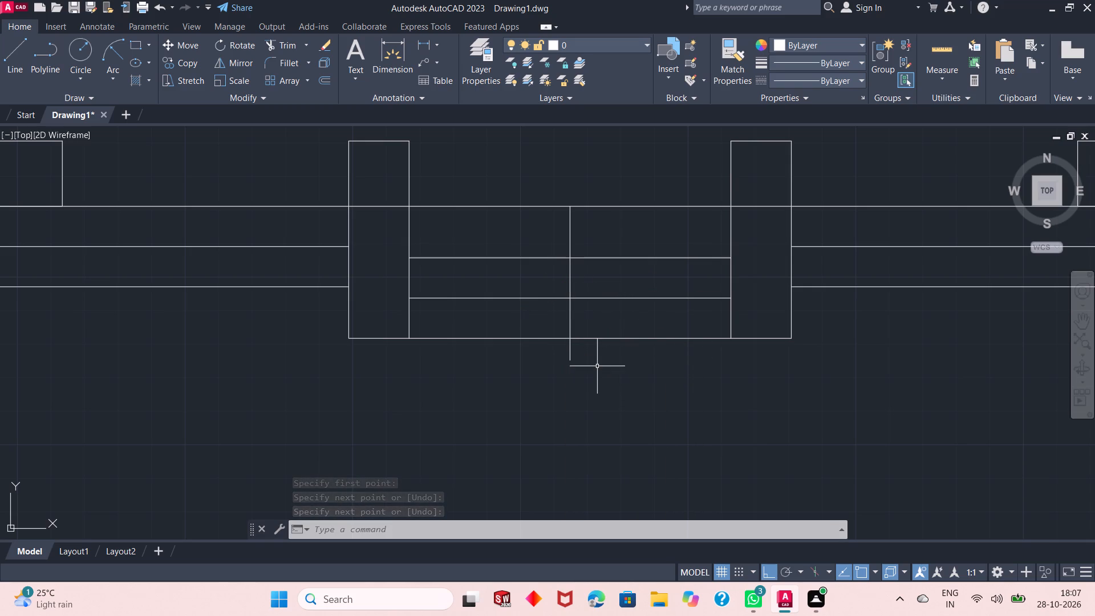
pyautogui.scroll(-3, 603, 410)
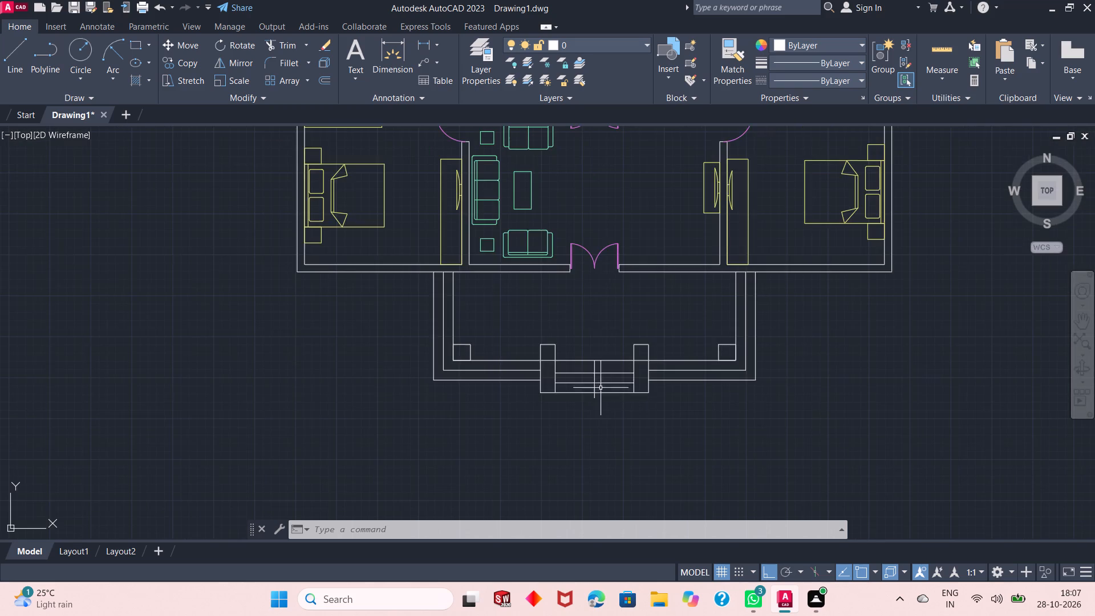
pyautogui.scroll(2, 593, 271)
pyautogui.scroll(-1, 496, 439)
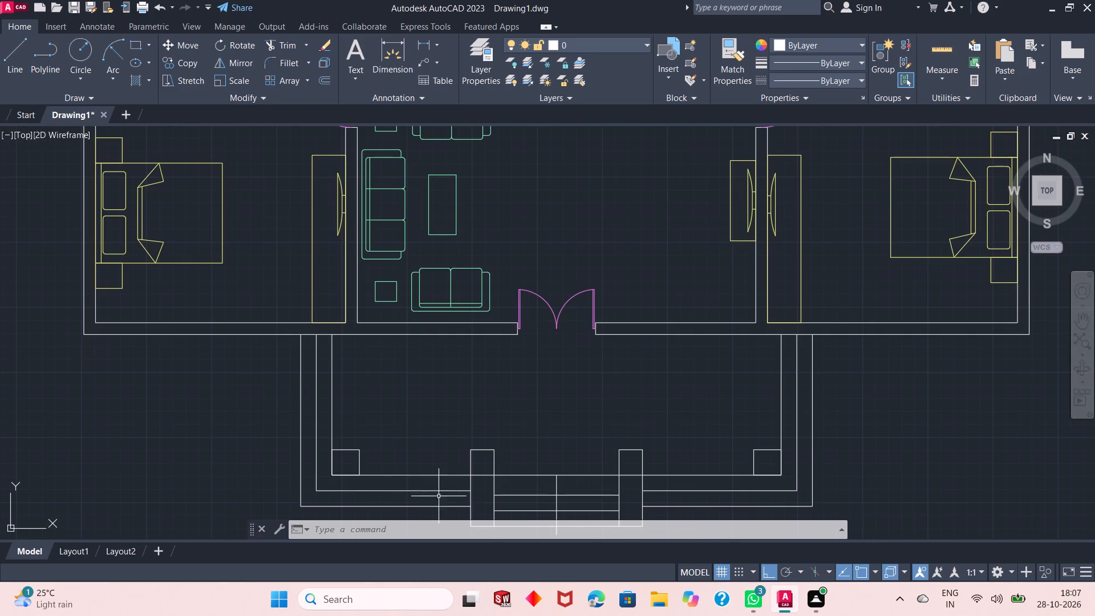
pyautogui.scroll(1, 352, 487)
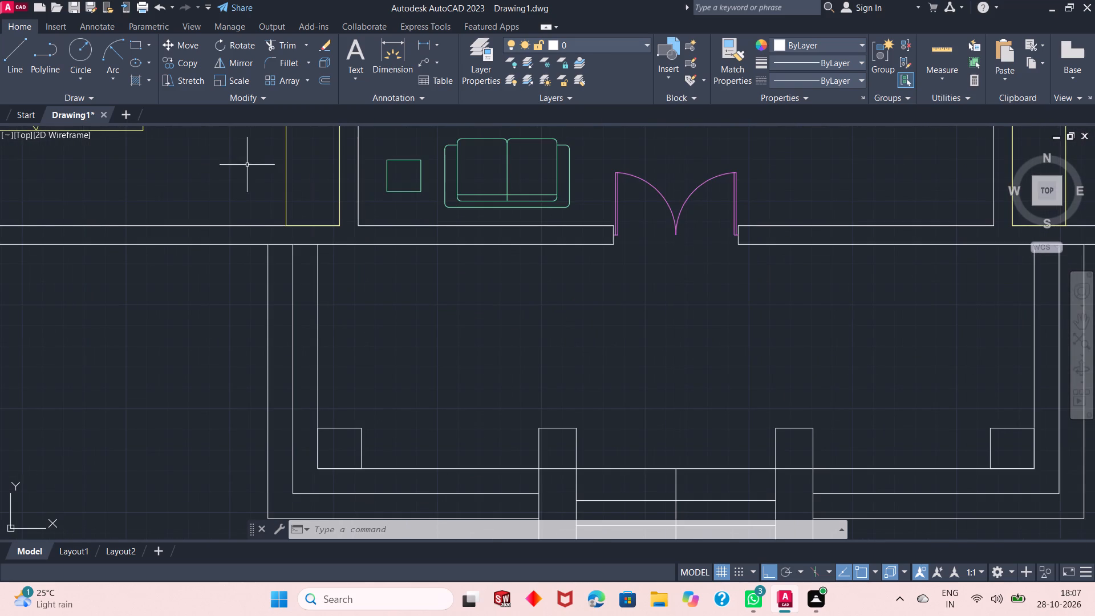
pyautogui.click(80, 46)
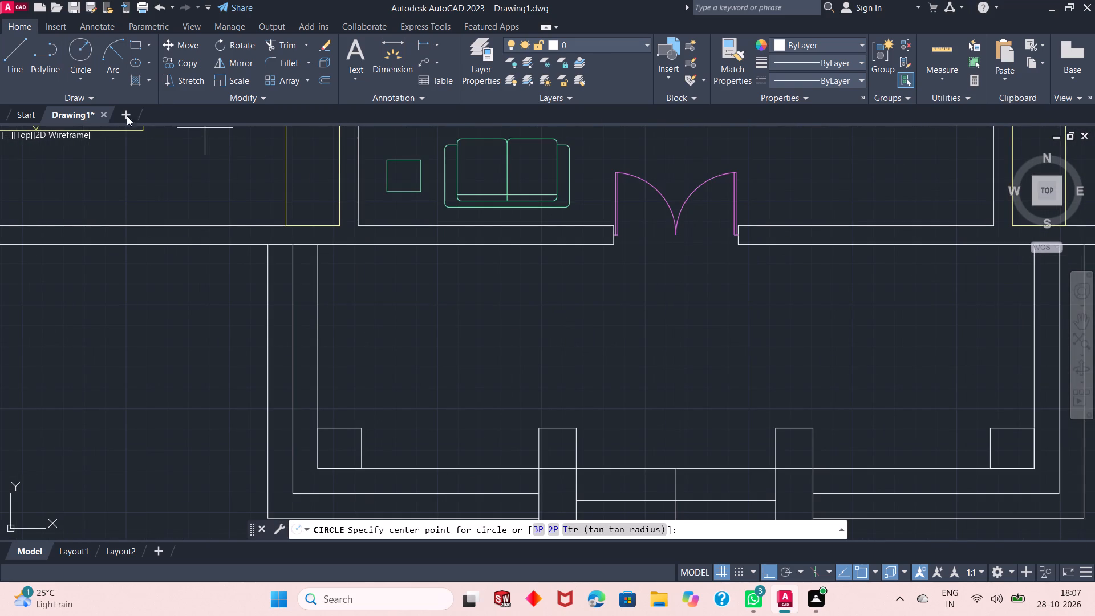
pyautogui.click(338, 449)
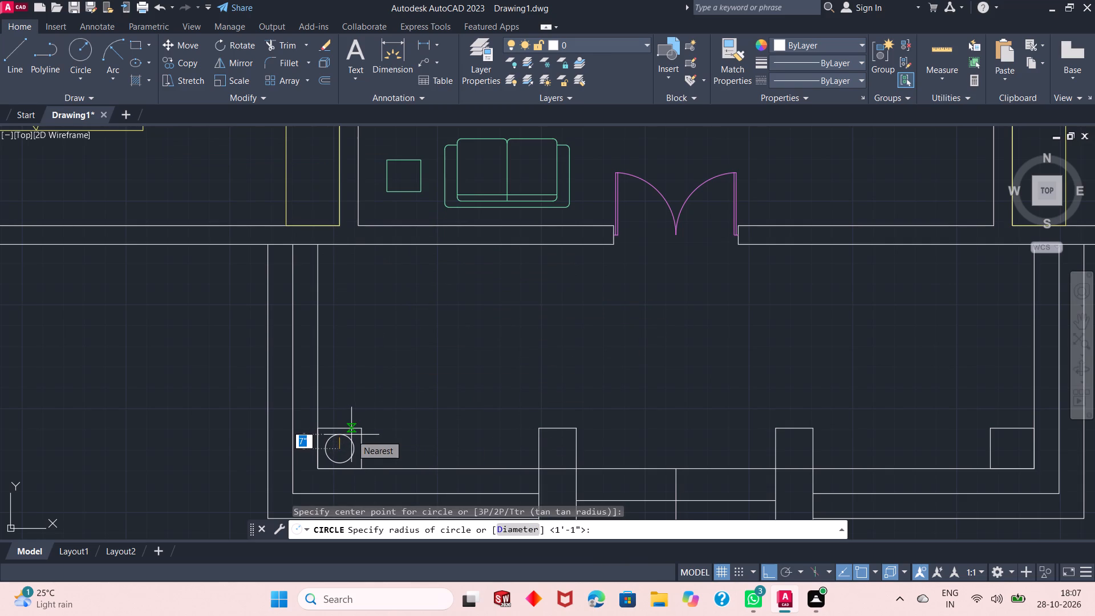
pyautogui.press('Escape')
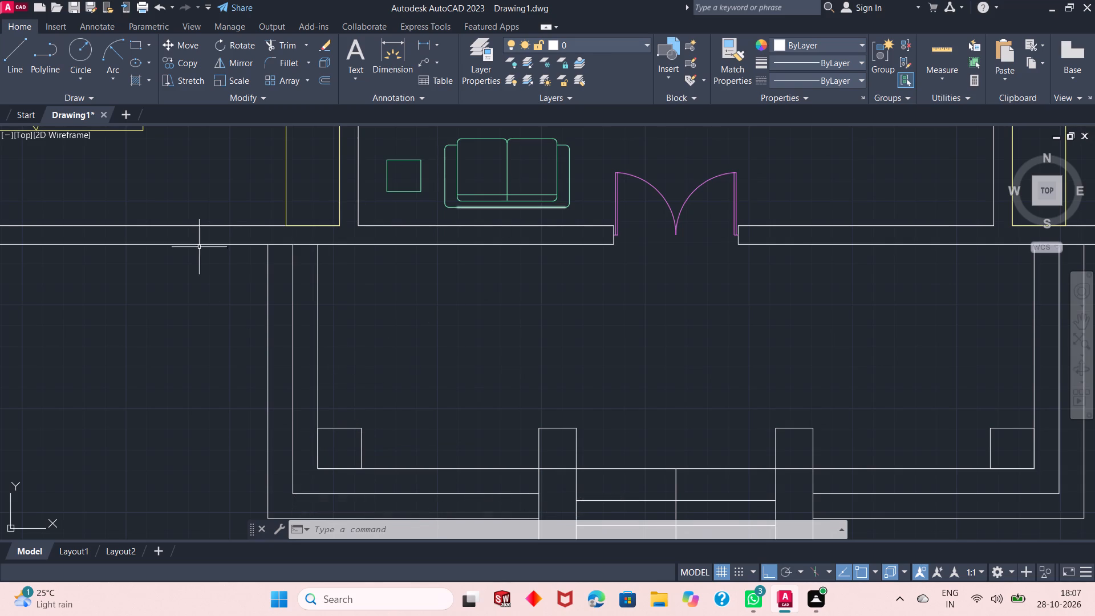
# Draw a circle of about 9" radius centred in the square column at the porch's southwest corner.
pyautogui.click(82, 52)
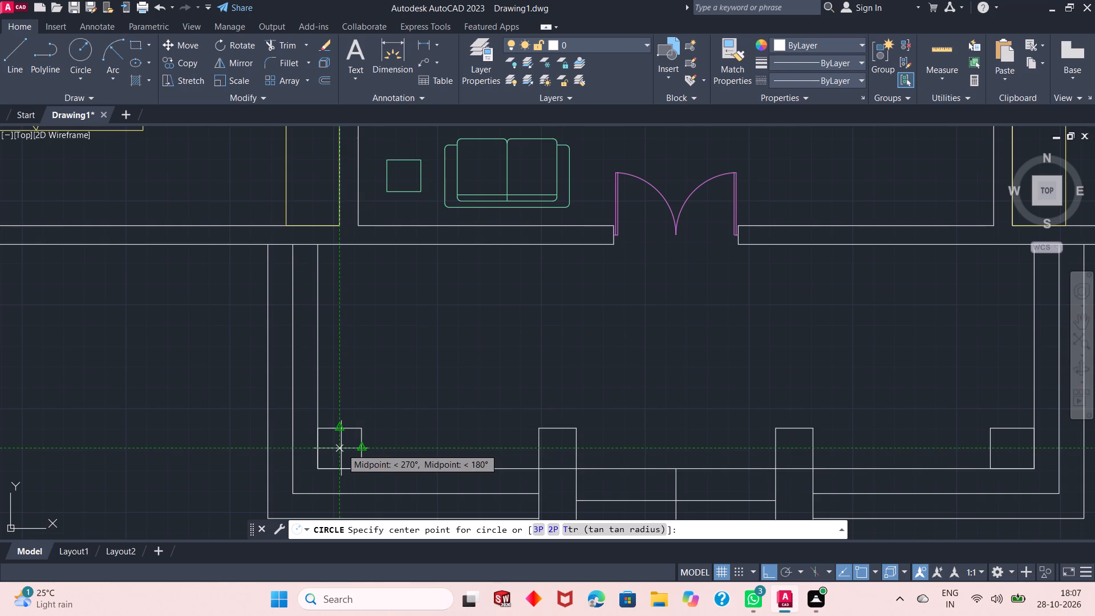
pyautogui.click(341, 448)
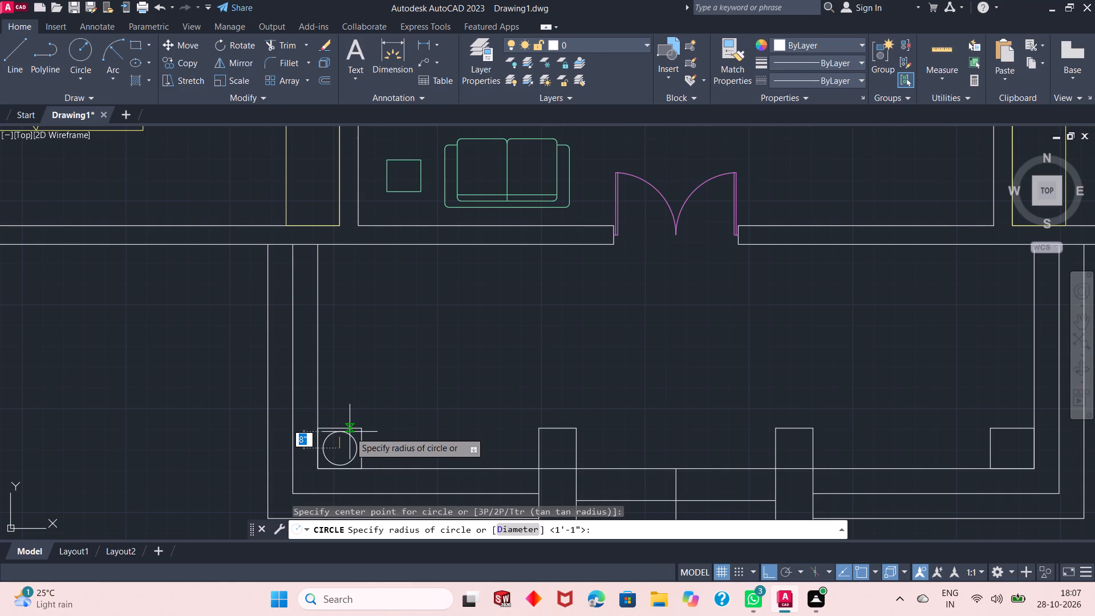
pyautogui.scroll(5, 351, 442)
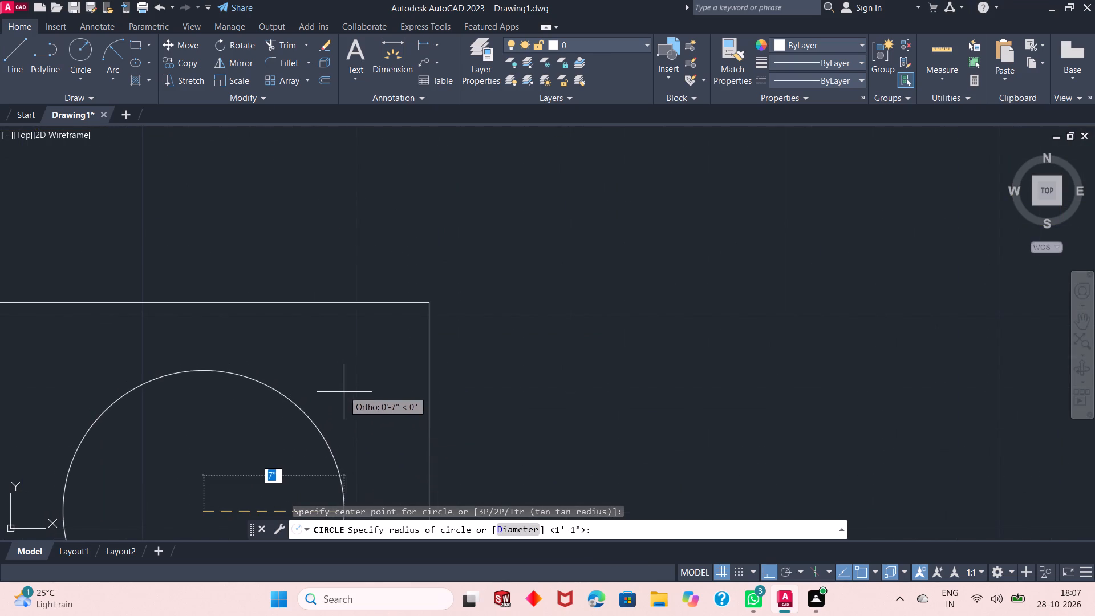
pyautogui.click(309, 317)
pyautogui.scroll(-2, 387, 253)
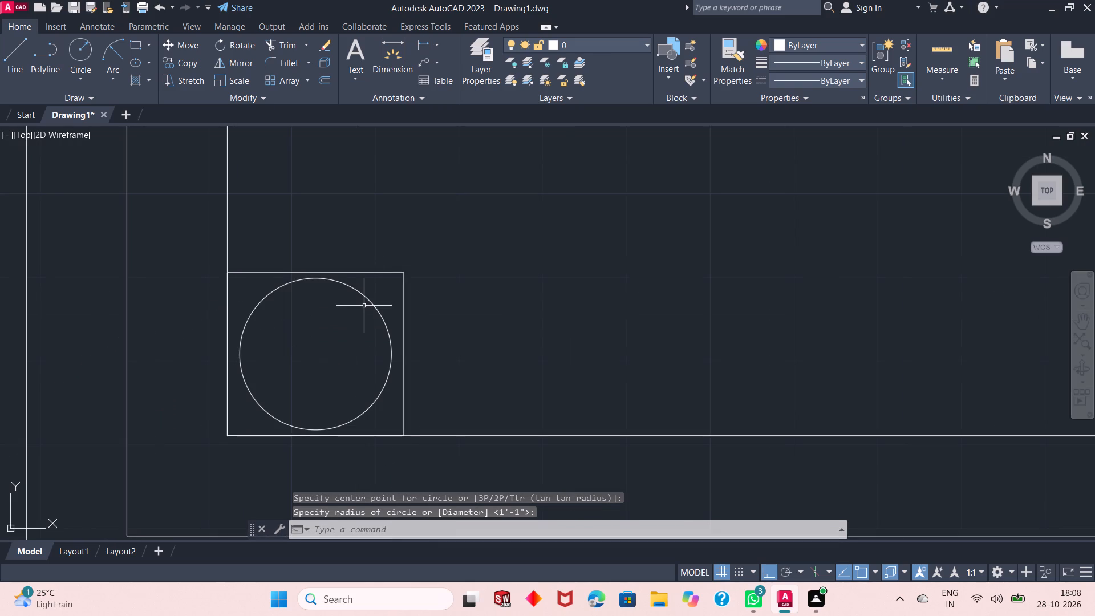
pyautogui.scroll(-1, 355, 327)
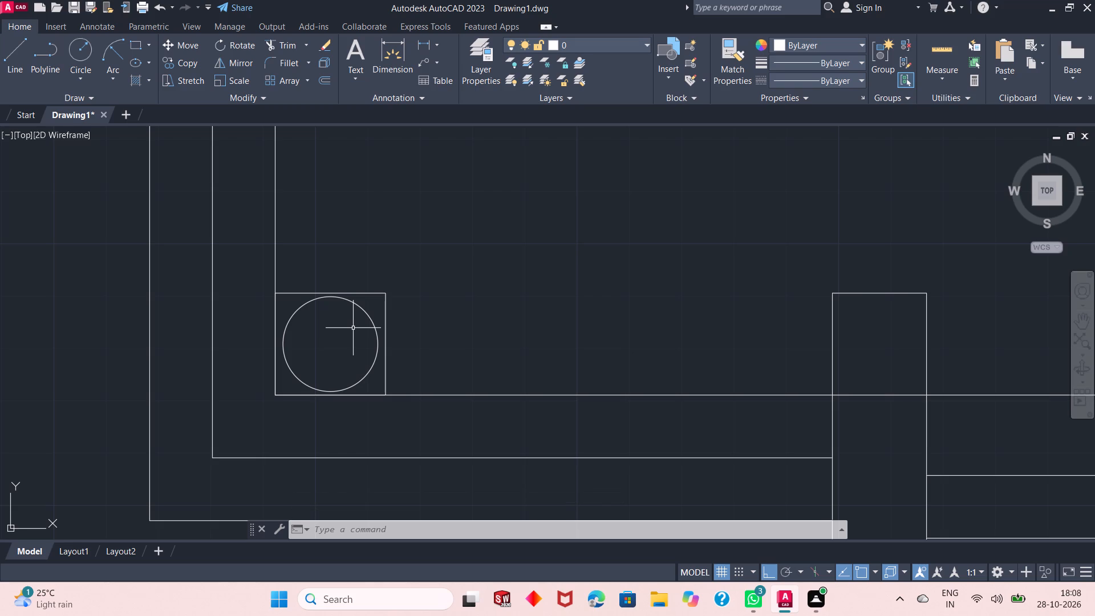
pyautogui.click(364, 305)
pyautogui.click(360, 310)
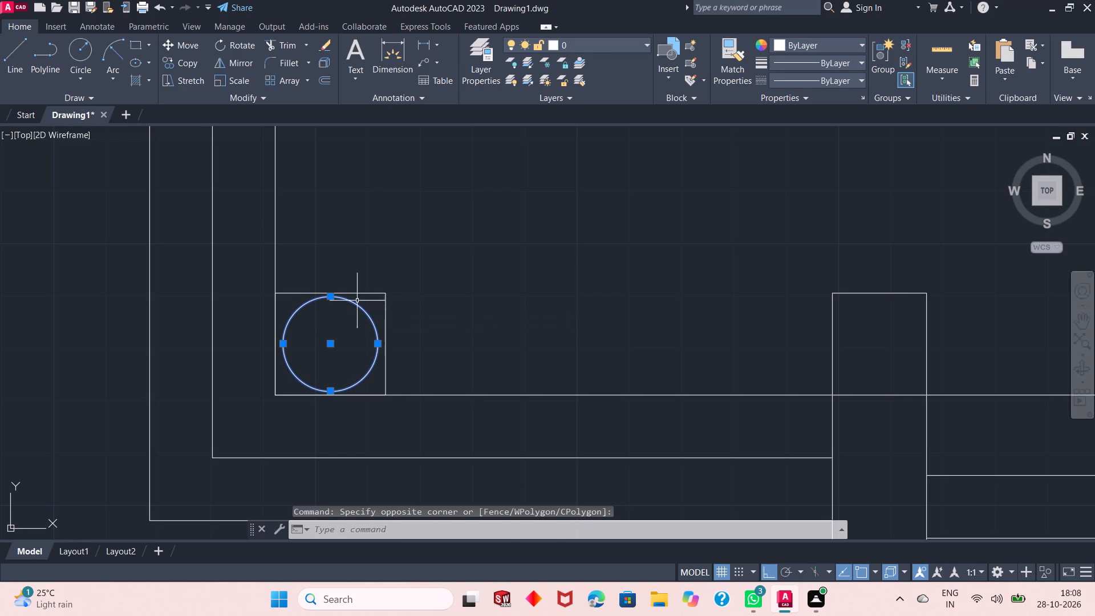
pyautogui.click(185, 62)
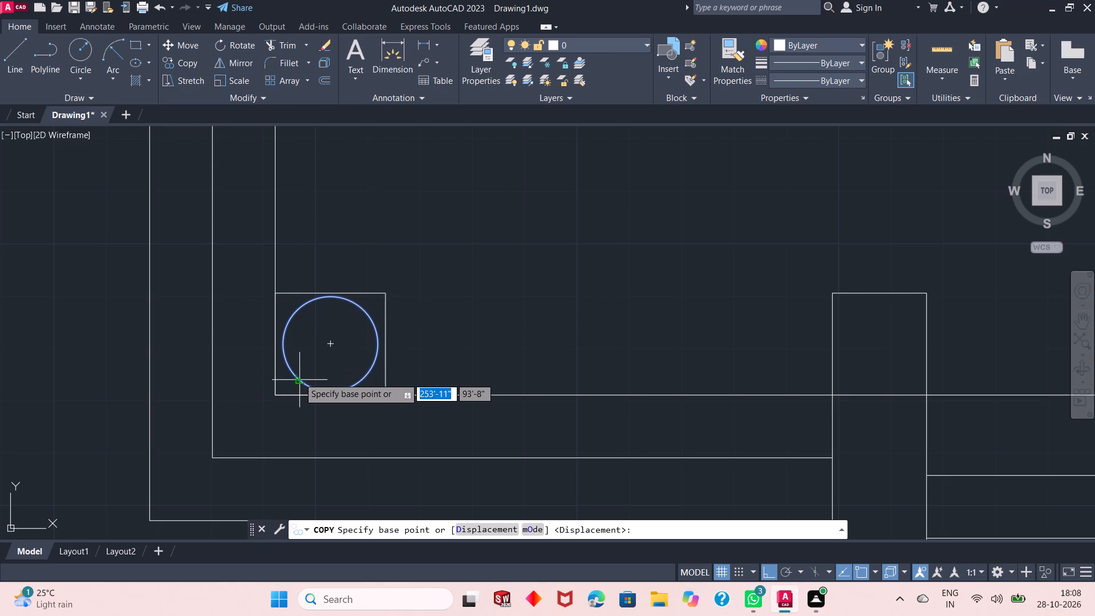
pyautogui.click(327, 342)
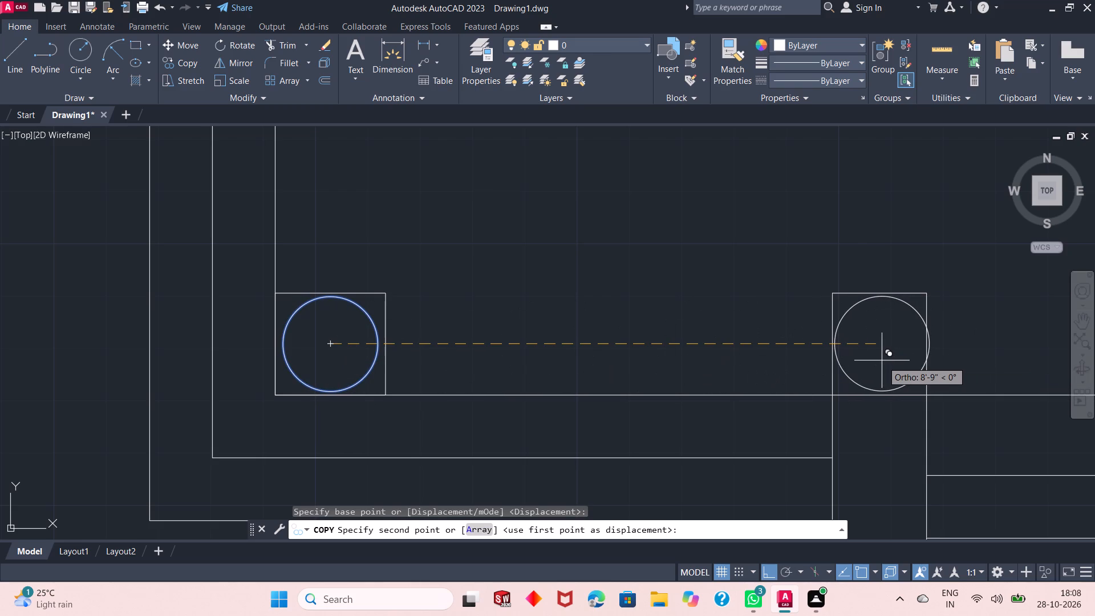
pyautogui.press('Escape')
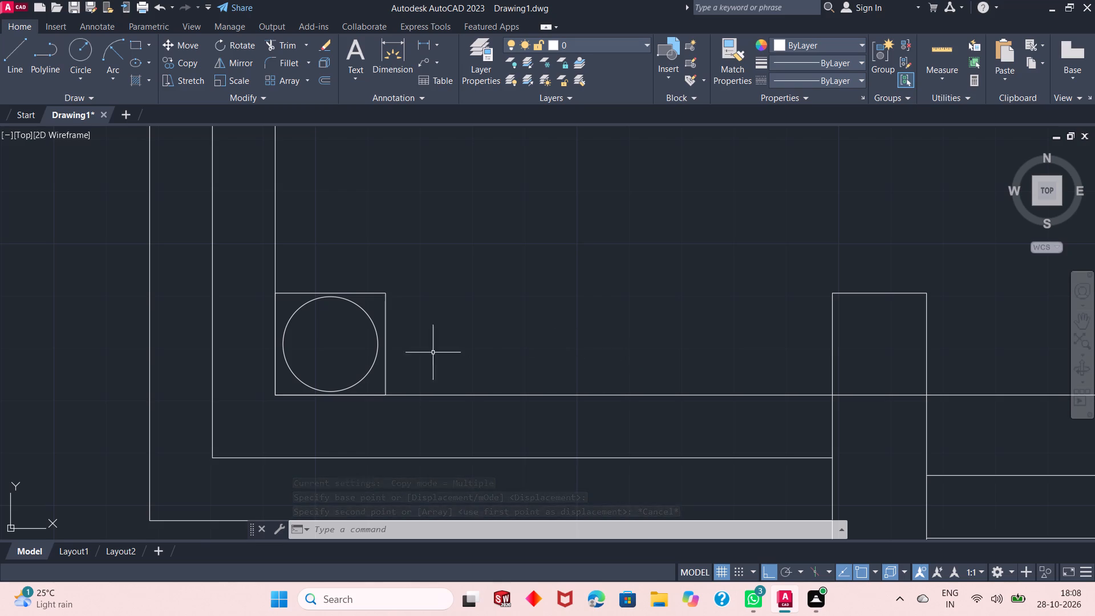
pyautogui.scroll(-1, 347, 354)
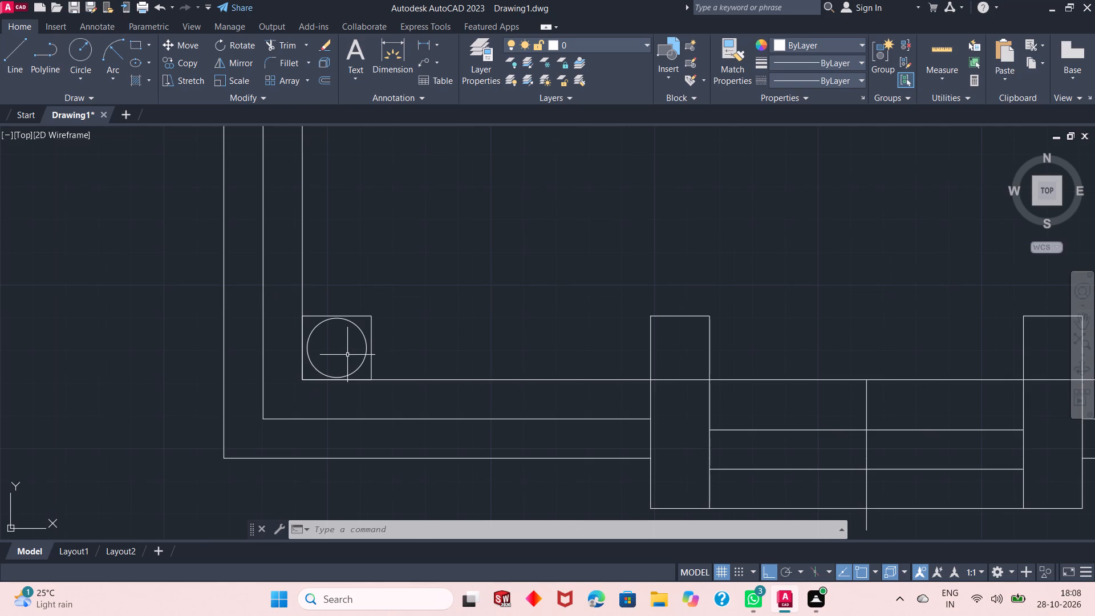
# Draw a circle of about 9" radius centred in the square column at the top of the west entry pier.
pyautogui.scroll(-1, 346, 355)
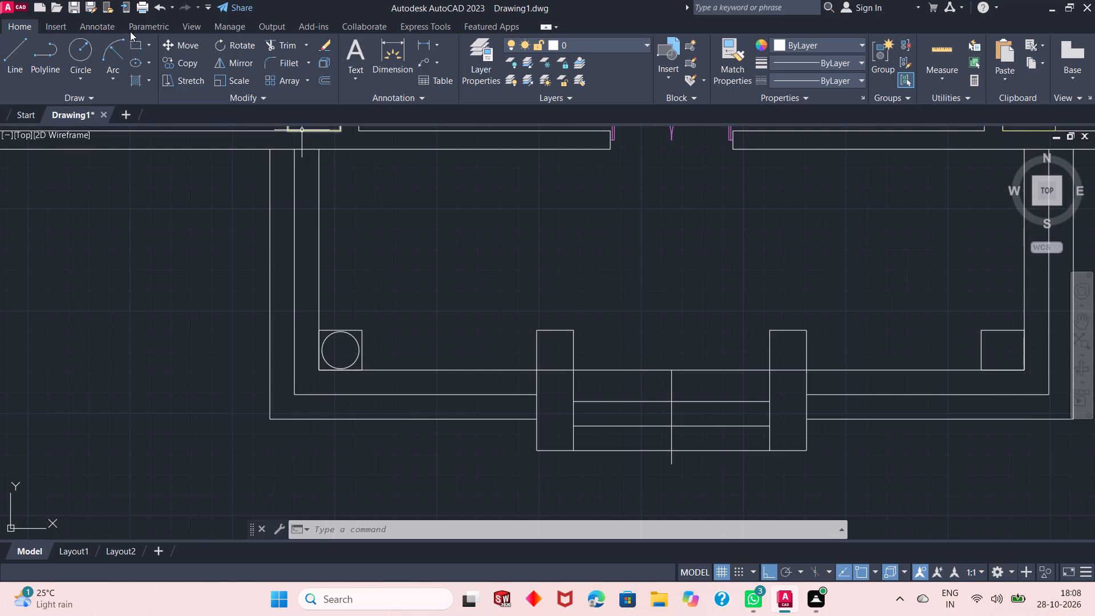
pyautogui.click(77, 51)
pyautogui.scroll(4, 565, 342)
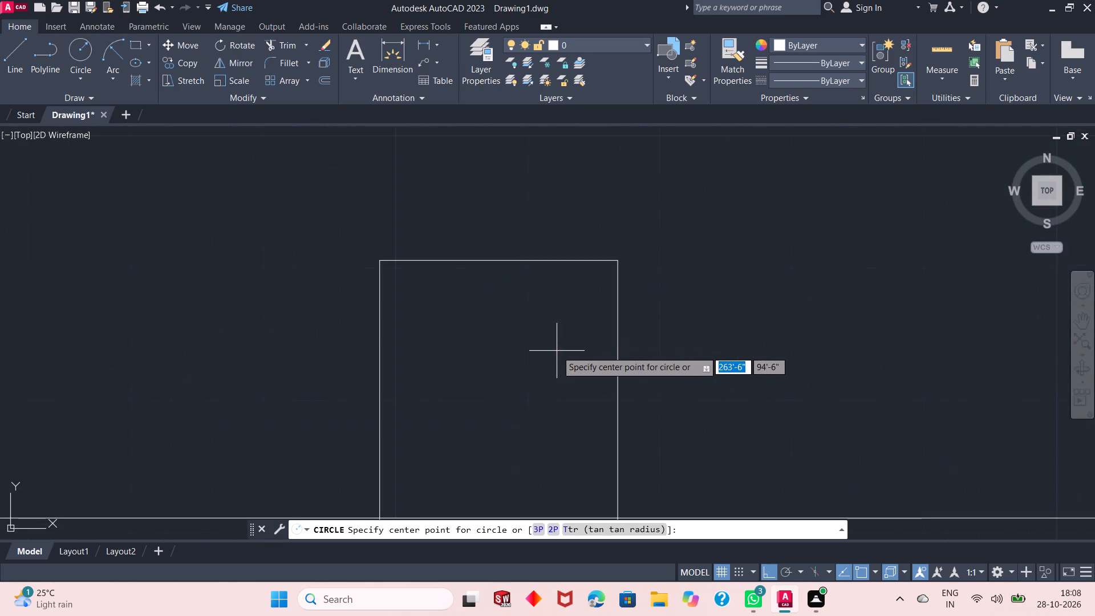
pyautogui.scroll(-1, 494, 302)
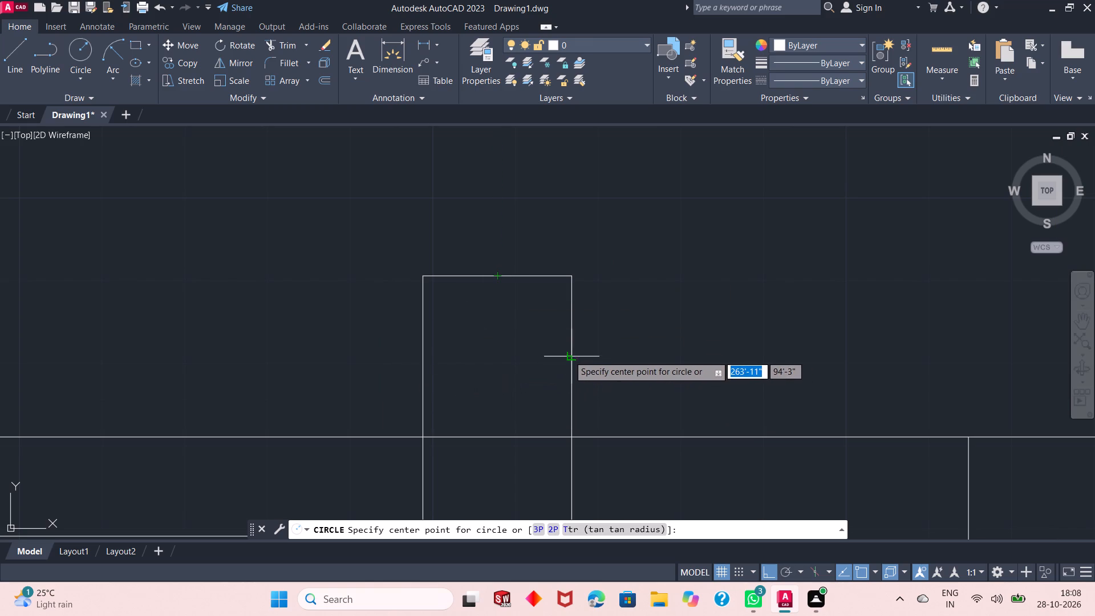
pyautogui.click(497, 357)
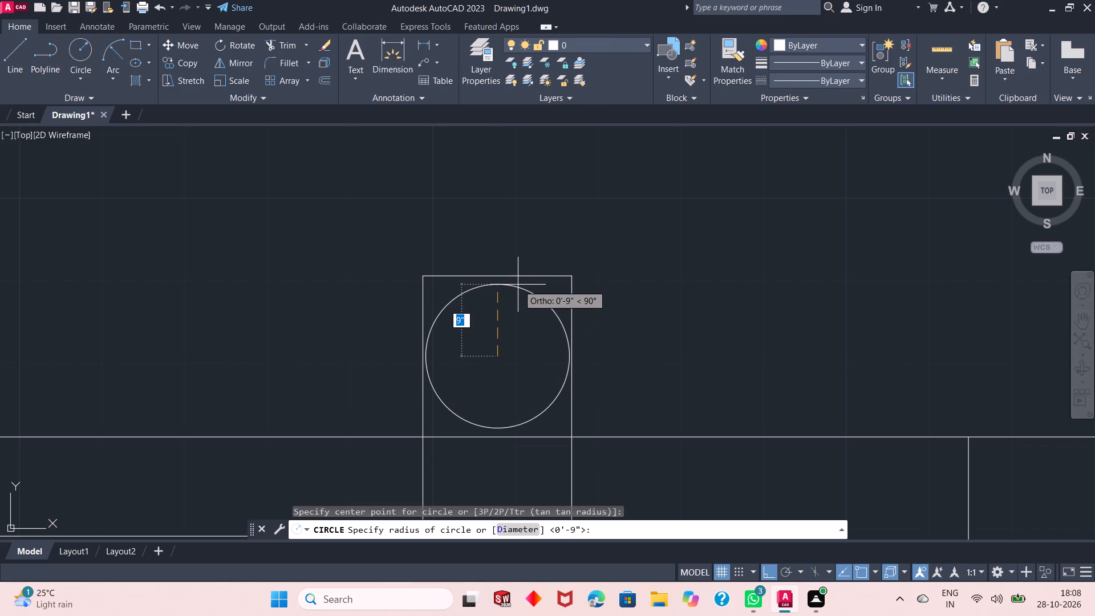
pyautogui.click(517, 287)
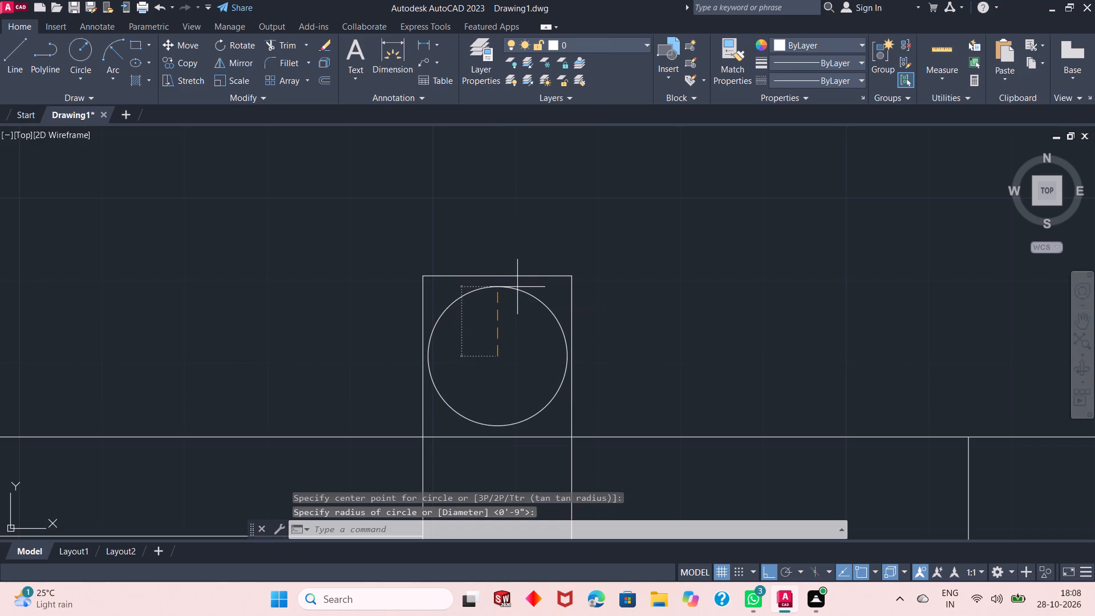
# Copy the southwest corner column's circle, centre to centre, about 27'-0" east into the square column at the porch's southeast corner.
pyautogui.scroll(-3, 498, 307)
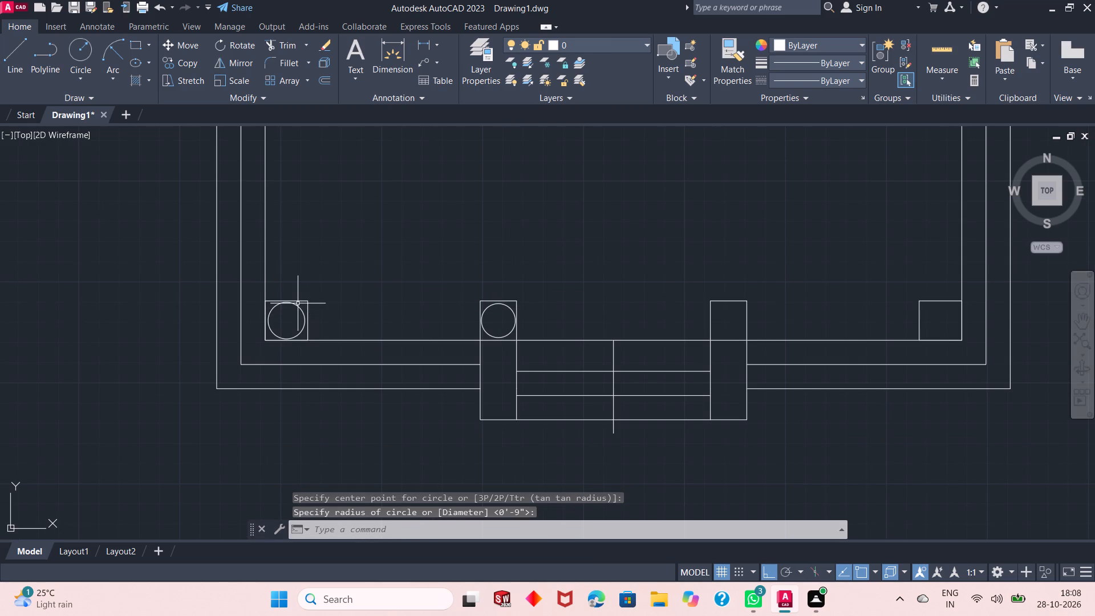
pyautogui.click(298, 307)
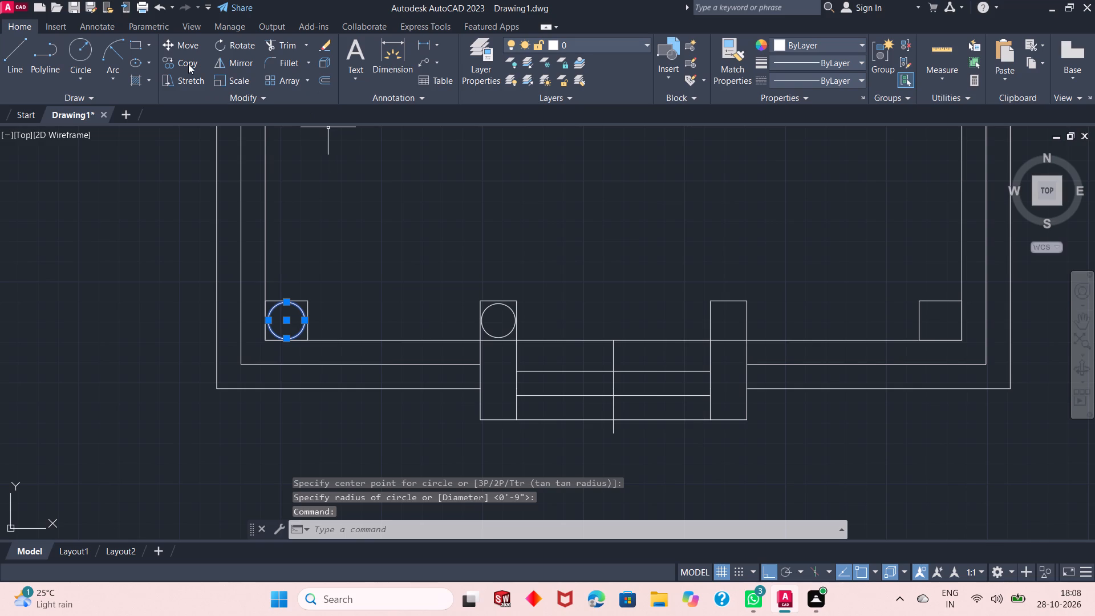
pyautogui.click(188, 64)
pyautogui.click(283, 322)
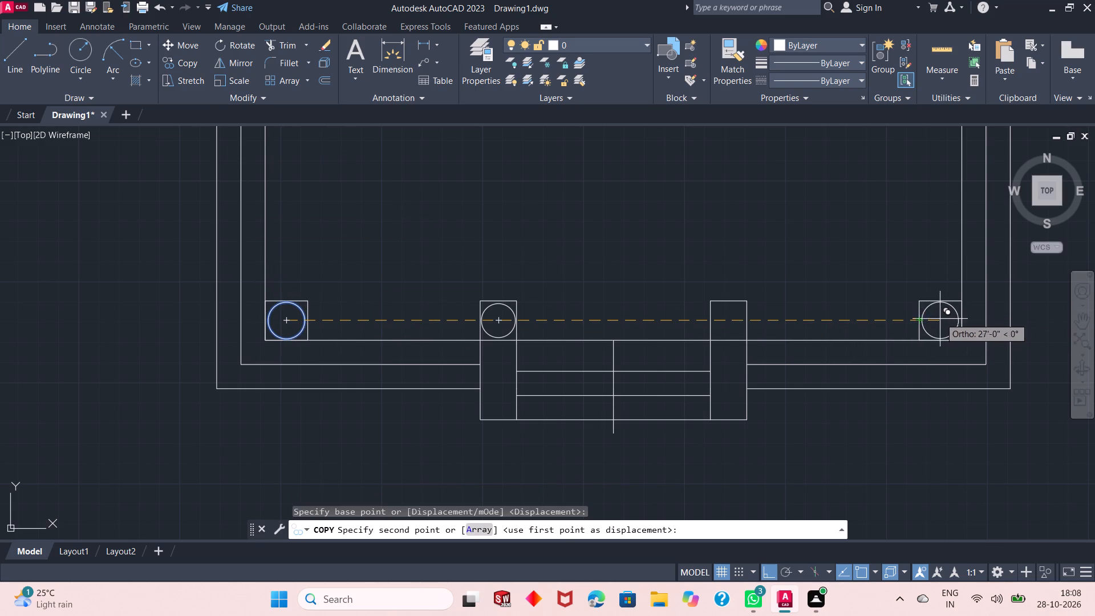
pyautogui.click(940, 321)
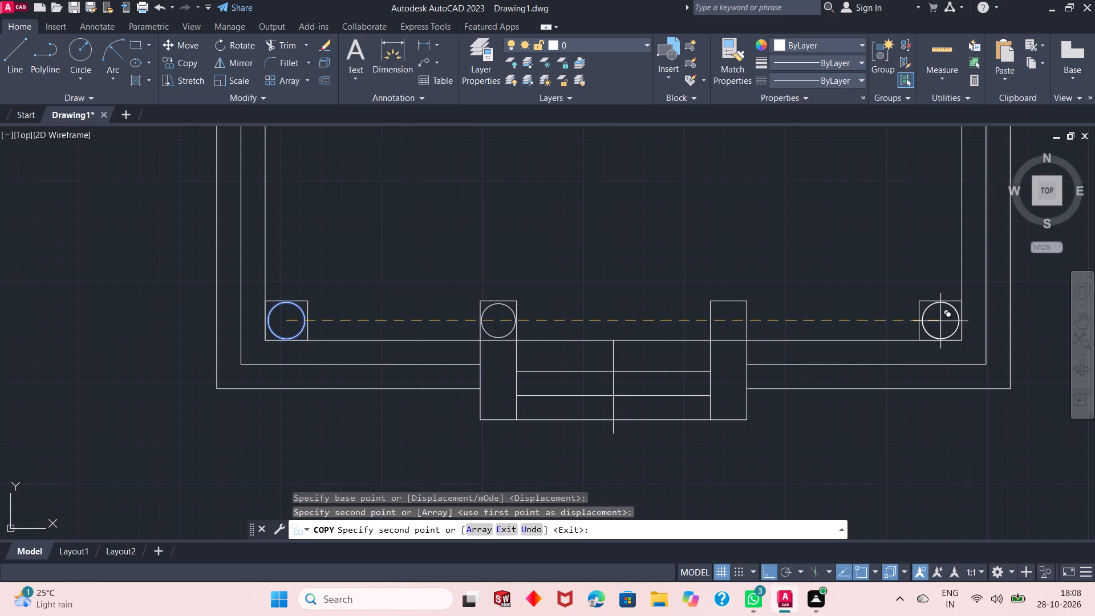
pyautogui.rightClick(938, 318)
pyautogui.click(951, 325)
# Copy the west pier's circle, from its centre, horizontally east into the centre of the east pier's square column.
pyautogui.scroll(1, 414, 320)
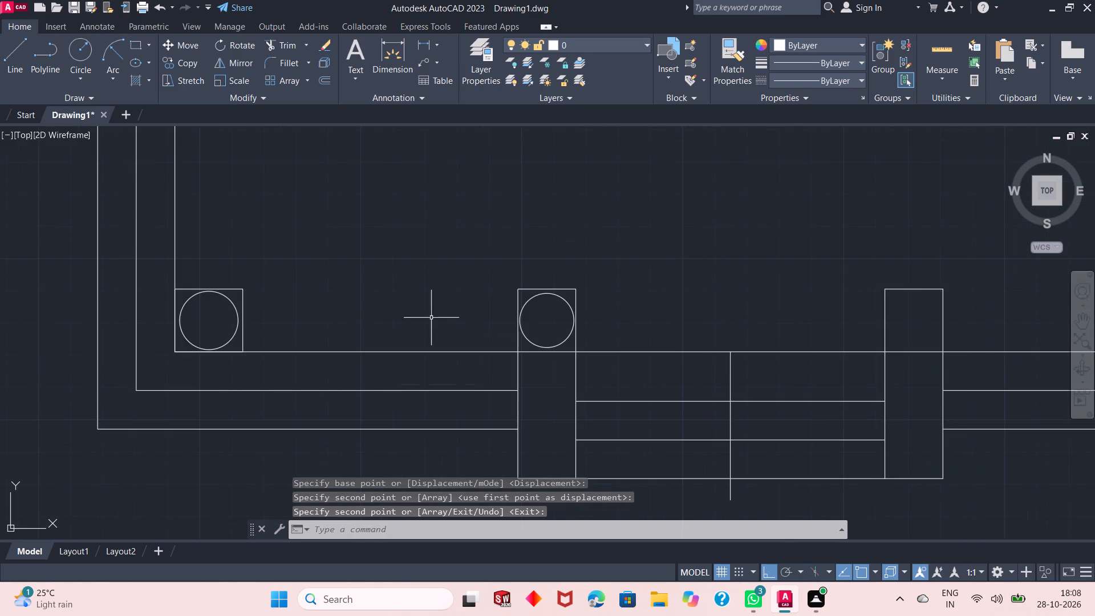
pyautogui.click(550, 296)
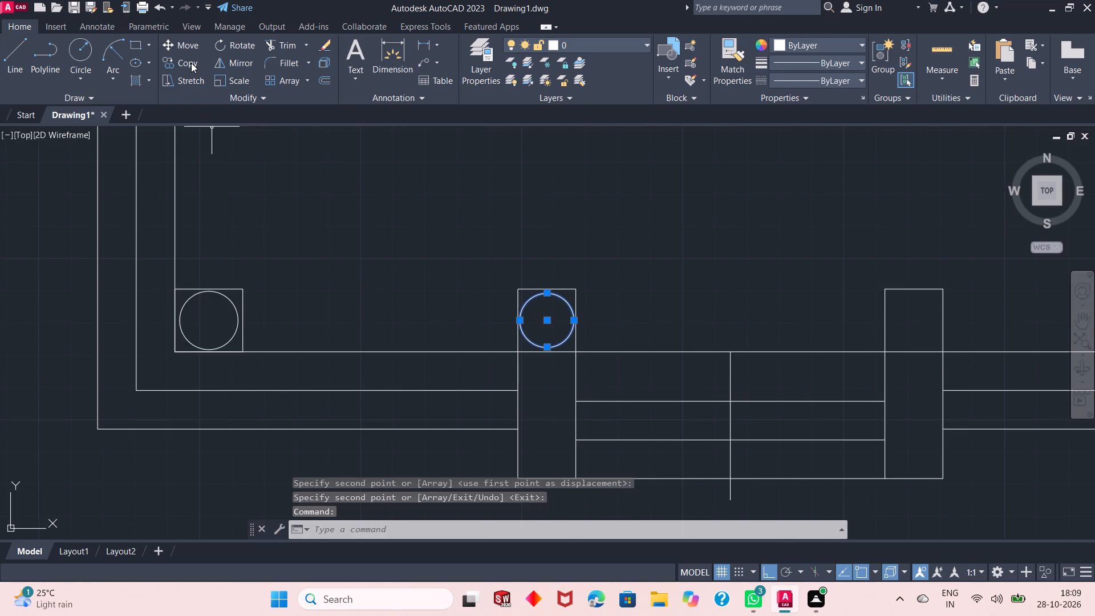
pyautogui.click(191, 63)
pyautogui.click(545, 322)
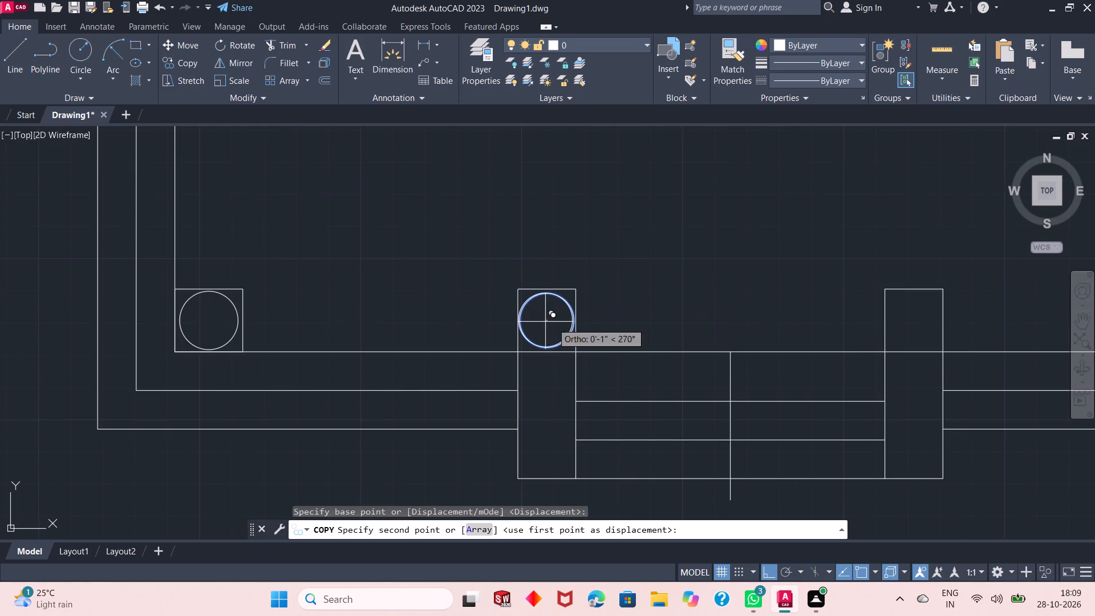
pyautogui.click(915, 320)
pyautogui.rightClick(766, 260)
pyautogui.click(777, 267)
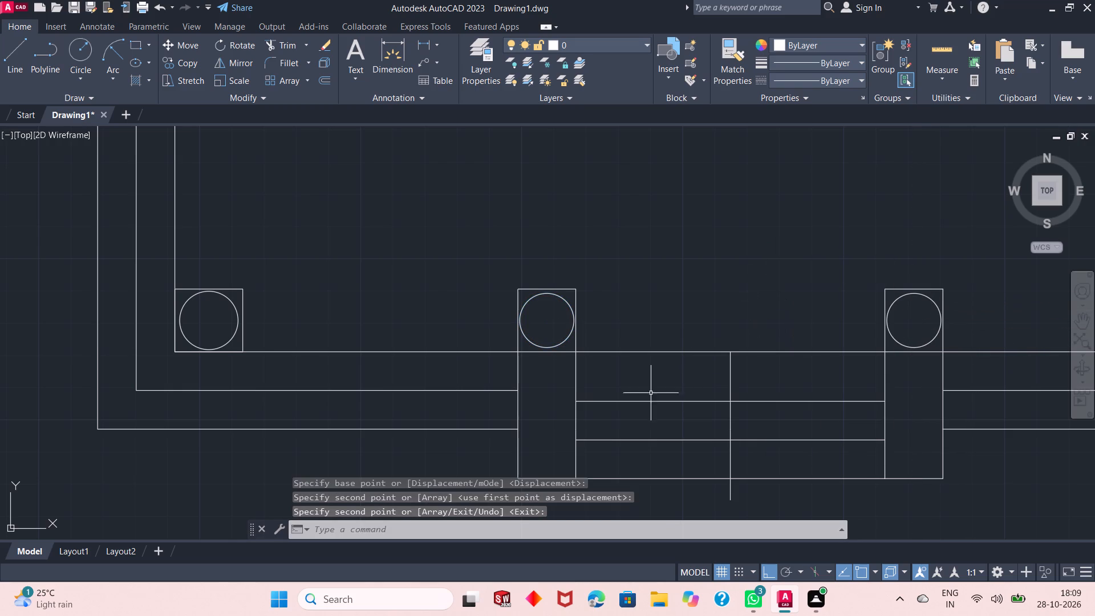
# Make Layer5 current and draw a dashed line from the southwest column circle's north point up to the house's south wall.
pyautogui.scroll(-2, 608, 410)
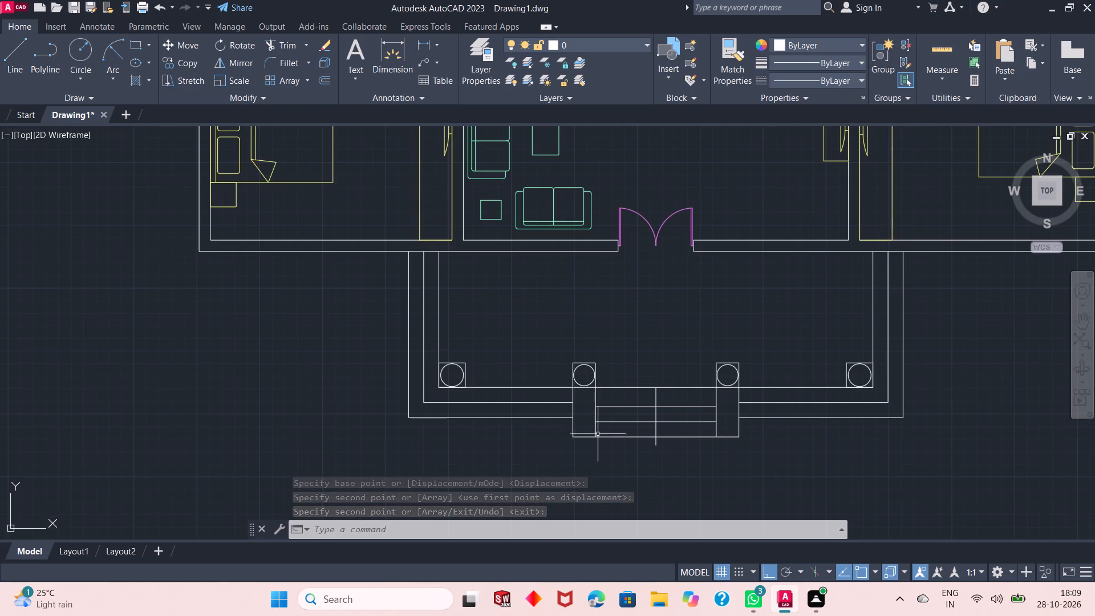
pyautogui.click(582, 47)
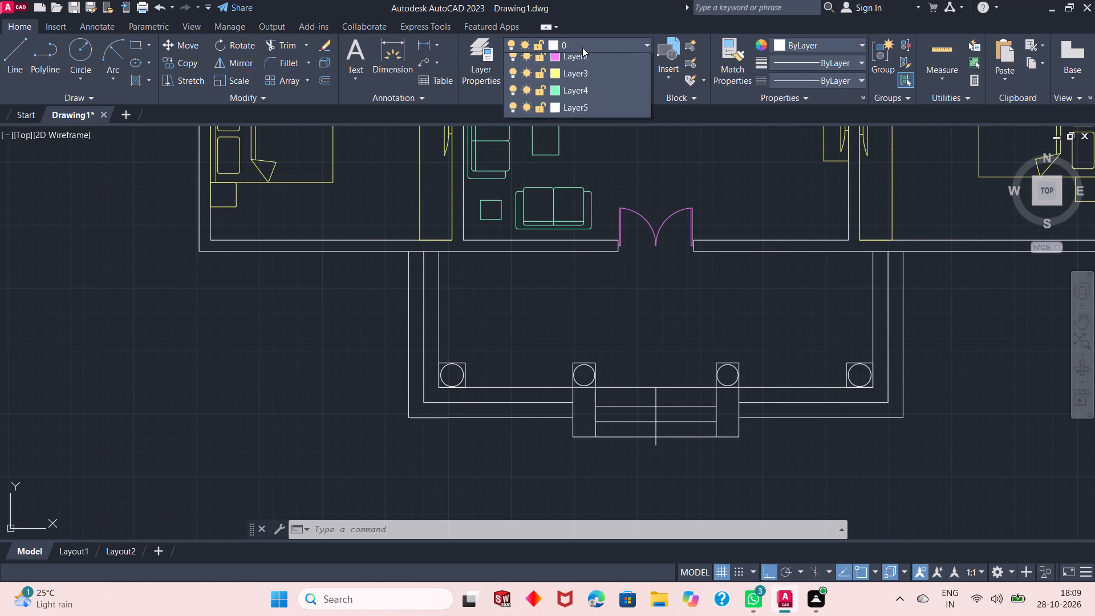
pyautogui.click(579, 146)
pyautogui.click(9, 54)
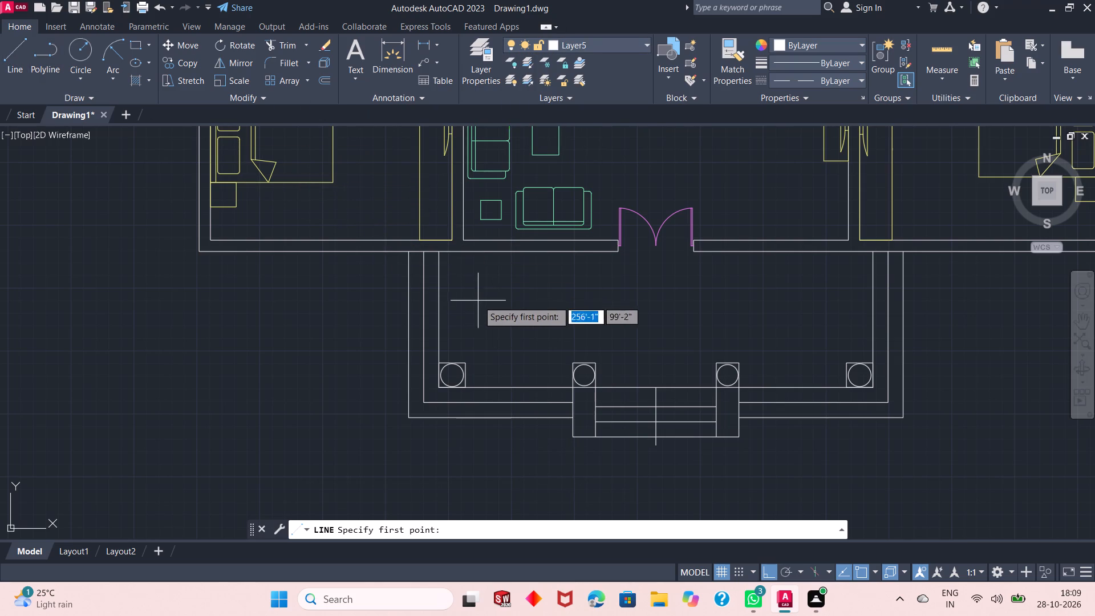
pyautogui.scroll(1, 478, 308)
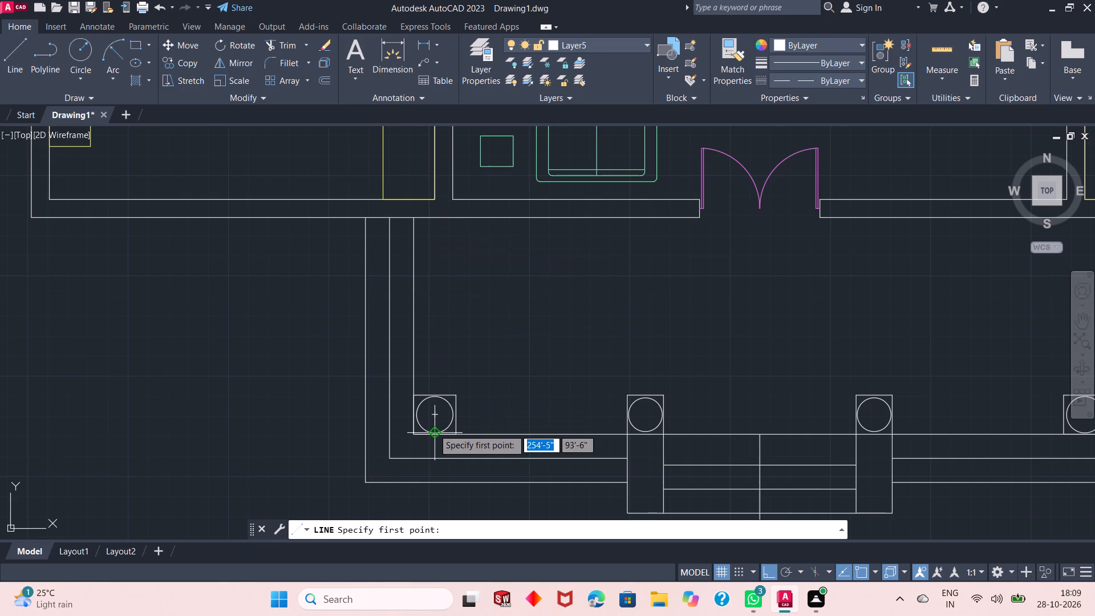
pyautogui.scroll(2, 436, 380)
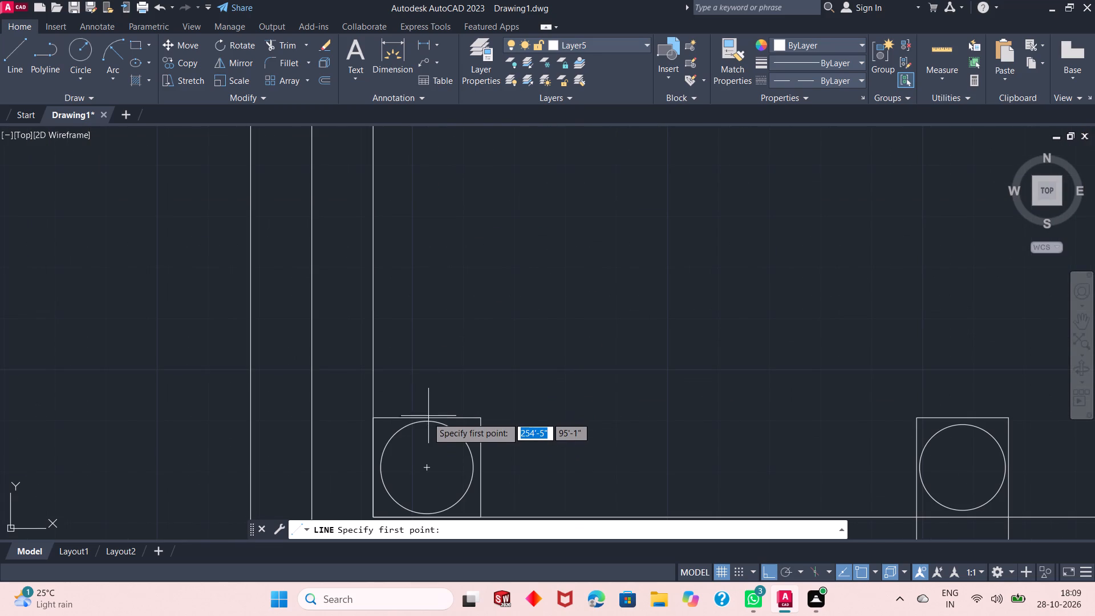
pyautogui.click(425, 423)
pyautogui.scroll(-1, 405, 313)
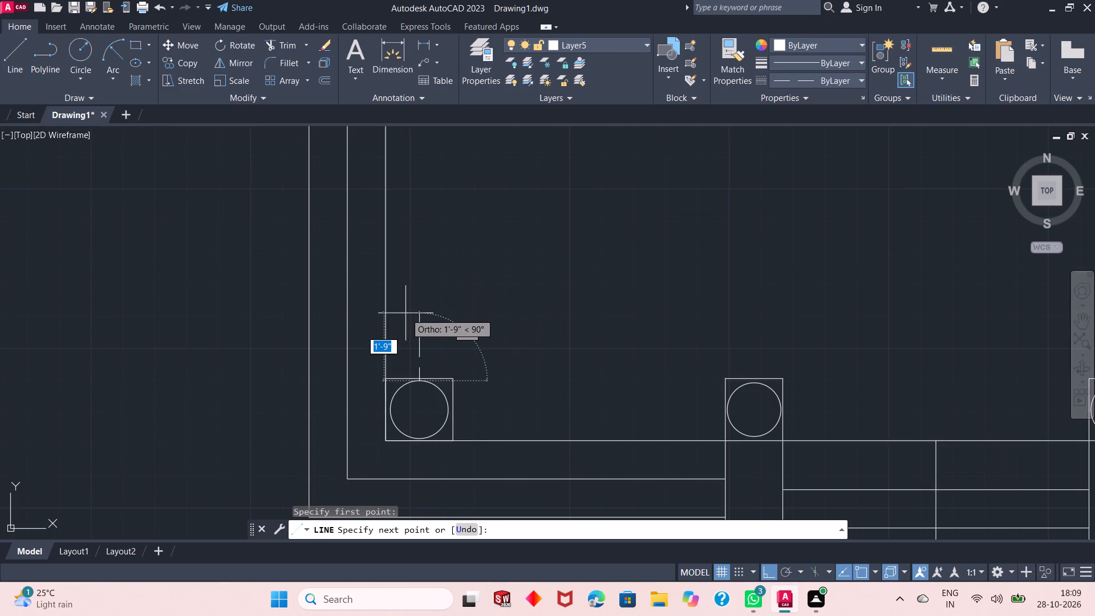
pyautogui.scroll(-1, 404, 387)
pyautogui.click(416, 205)
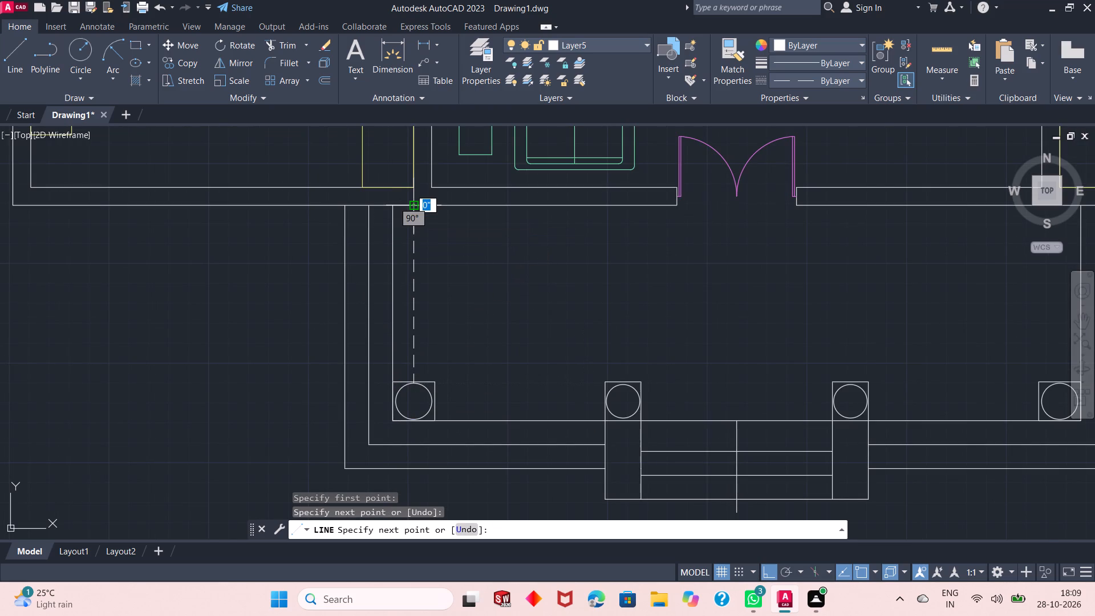
pyautogui.rightClick(451, 258)
pyautogui.click(467, 266)
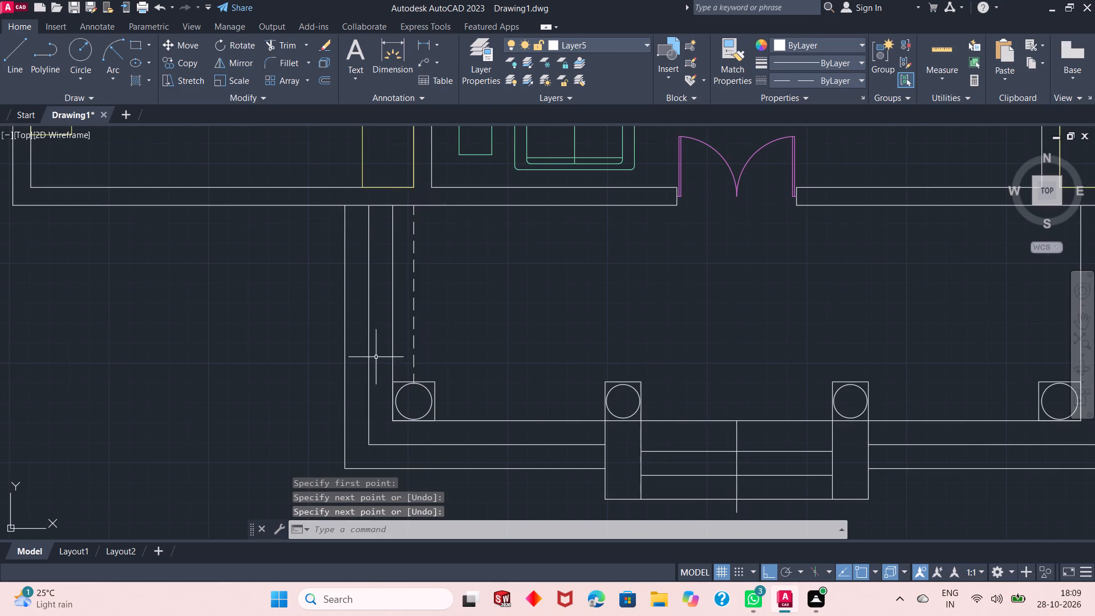
# Draw a matching dashed line from the southeast column circle's north point up to the house's south wall.
pyautogui.scroll(-1, 375, 357)
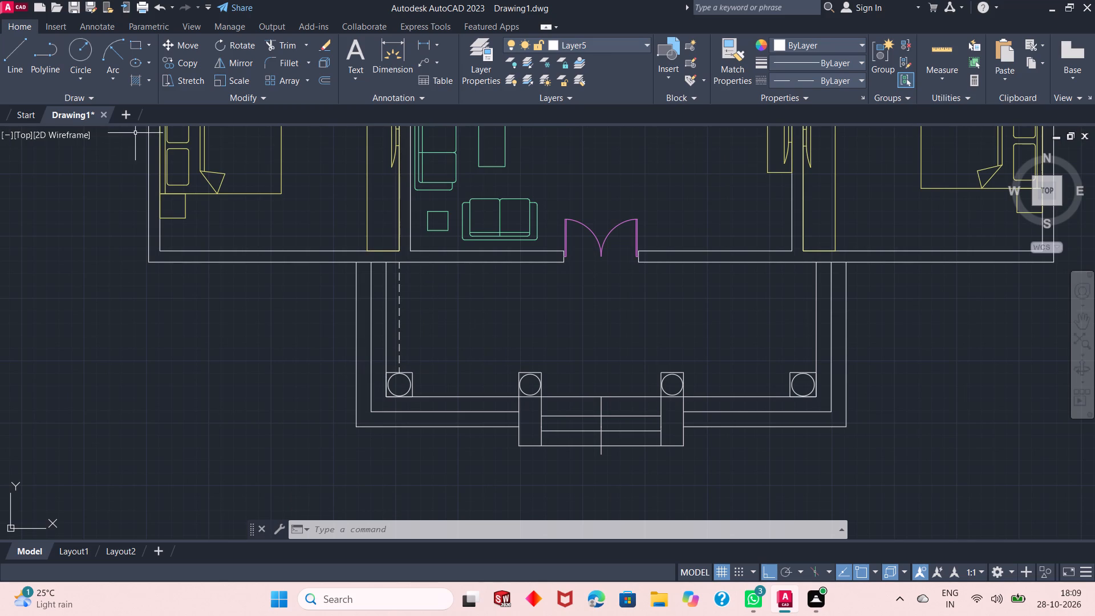
pyautogui.rightClick(89, 228)
pyautogui.click(123, 237)
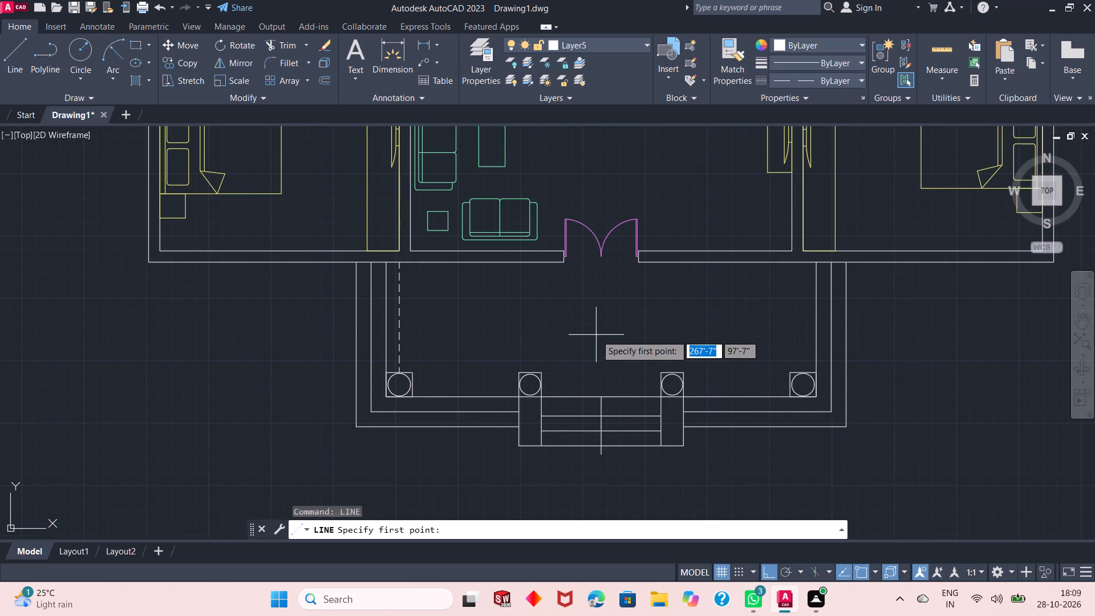
pyautogui.scroll(2, 746, 335)
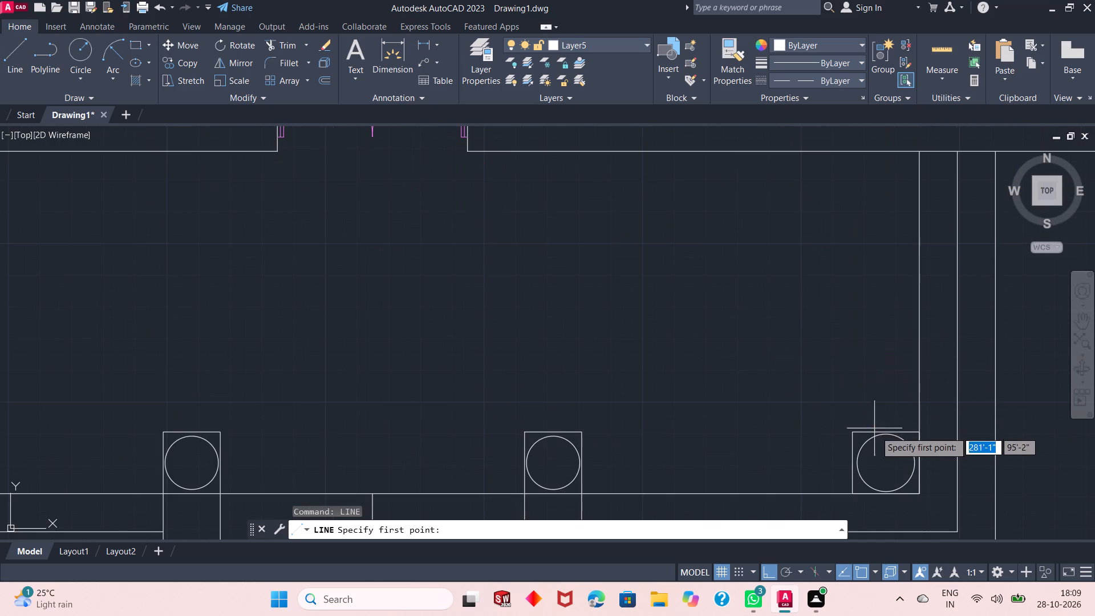
pyautogui.scroll(1, 878, 436)
pyautogui.click(891, 435)
pyautogui.scroll(-2, 883, 376)
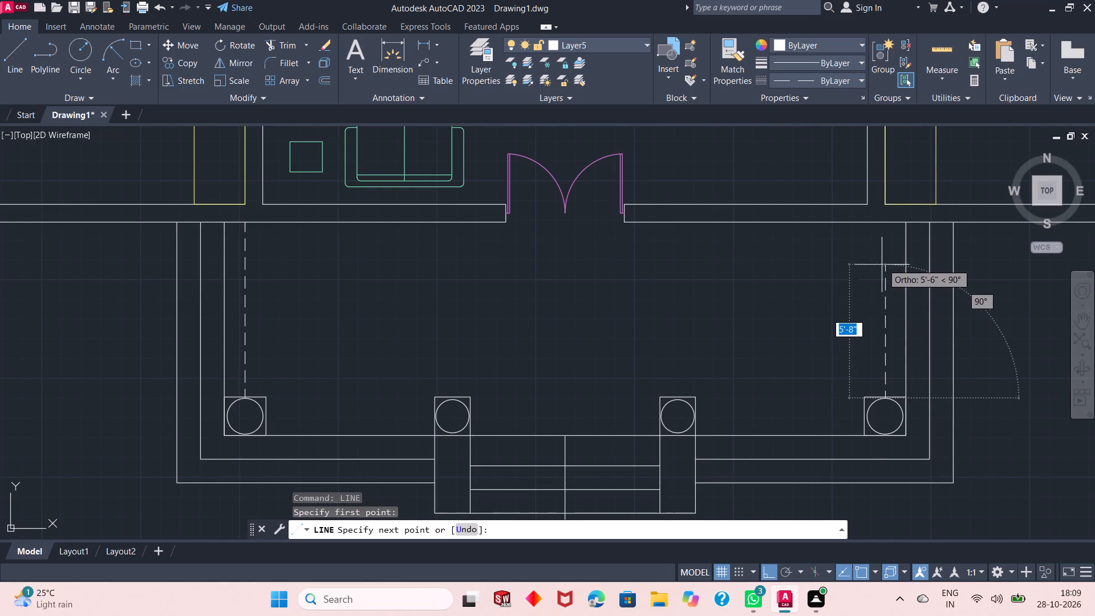
pyautogui.click(885, 223)
pyautogui.rightClick(885, 223)
pyautogui.click(902, 233)
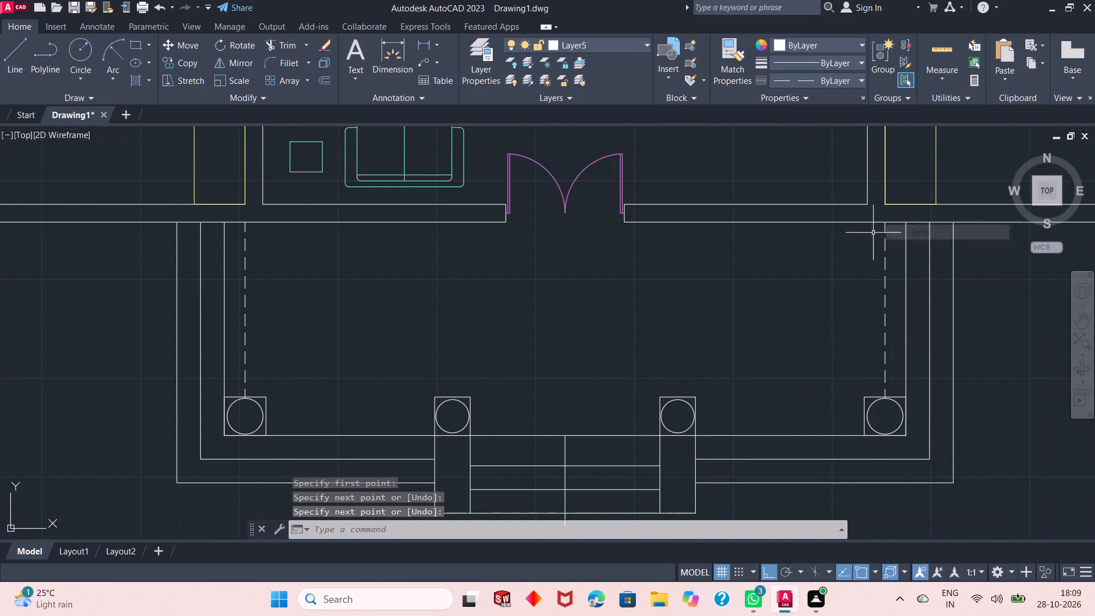
# Draw a dashed line about 7'-2" long from the southwest column circle's east point to the west pier circle.
pyautogui.rightClick(218, 169)
pyautogui.click(252, 180)
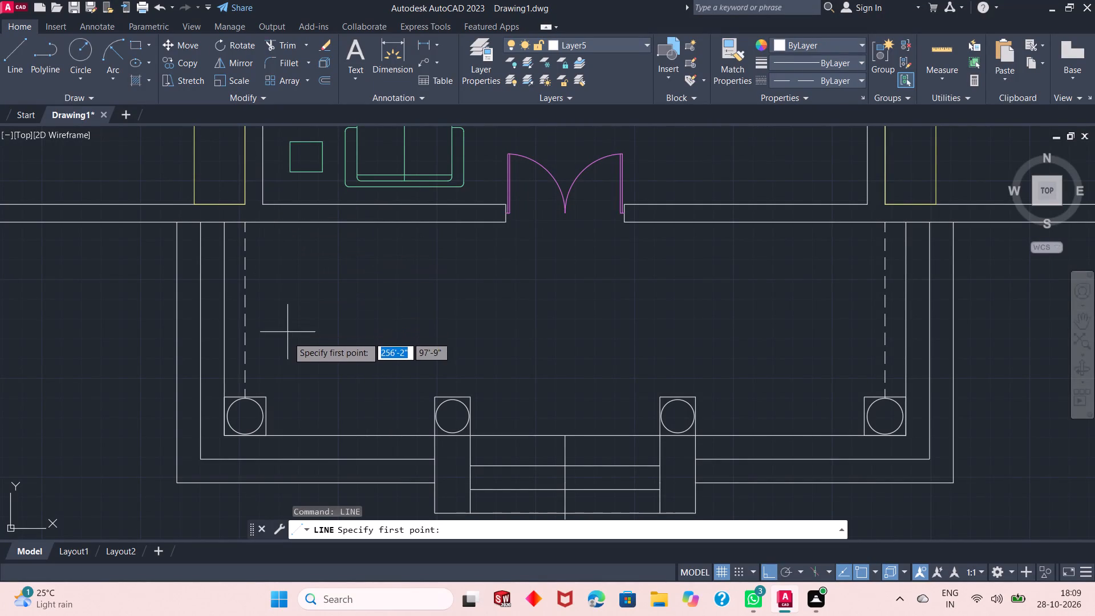
pyautogui.click(260, 419)
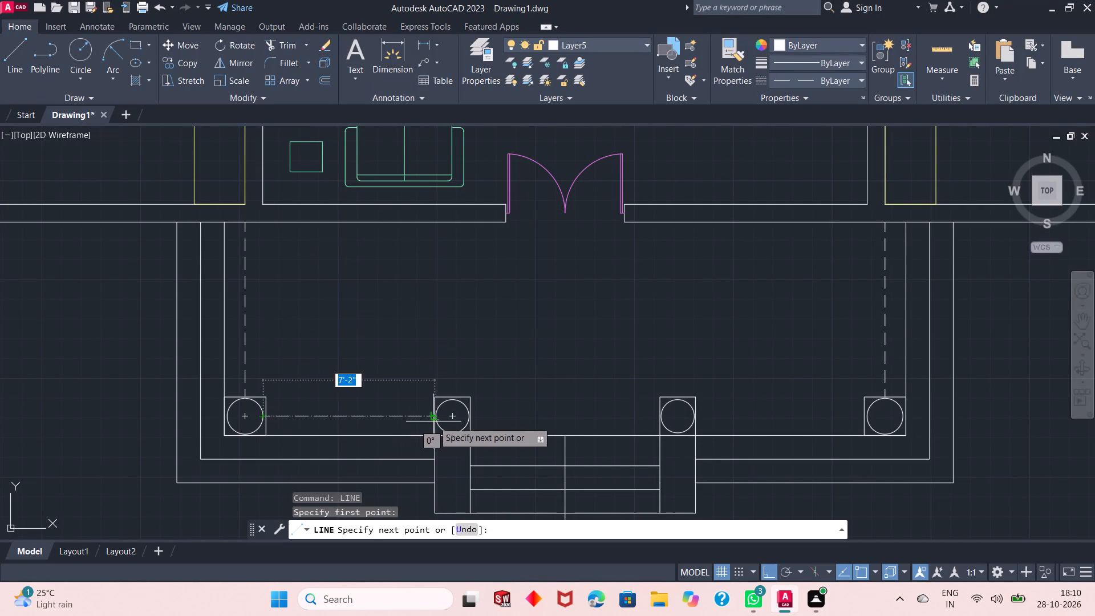
pyautogui.click(437, 421)
pyautogui.rightClick(464, 367)
pyautogui.click(484, 371)
# Draw a dashed line from the east pier circle's east point to the southeast column circle's west point.
pyautogui.rightClick(506, 316)
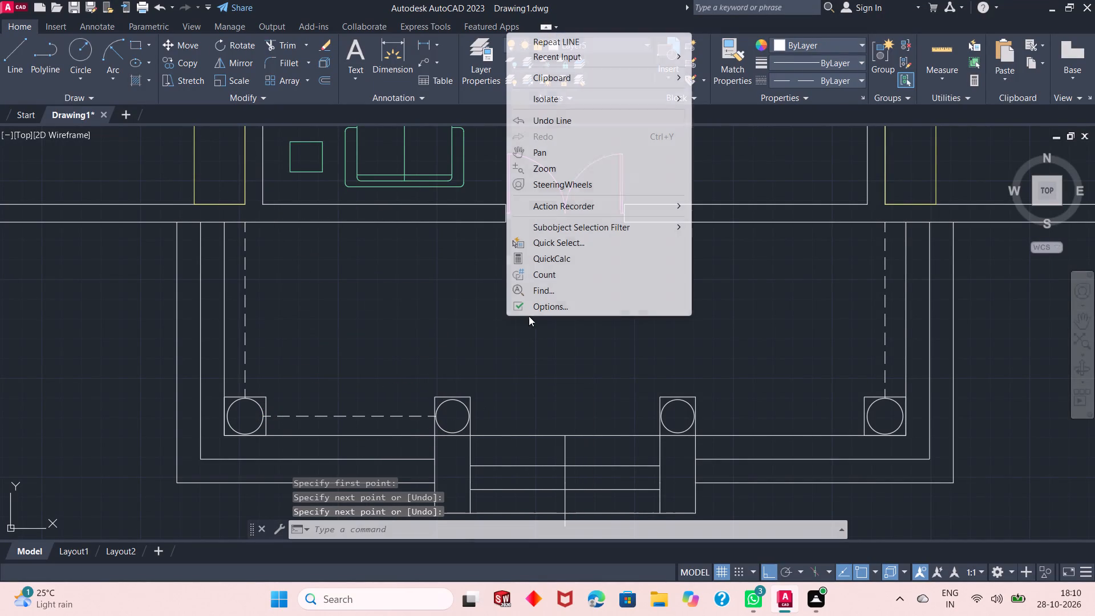
pyautogui.click(628, 46)
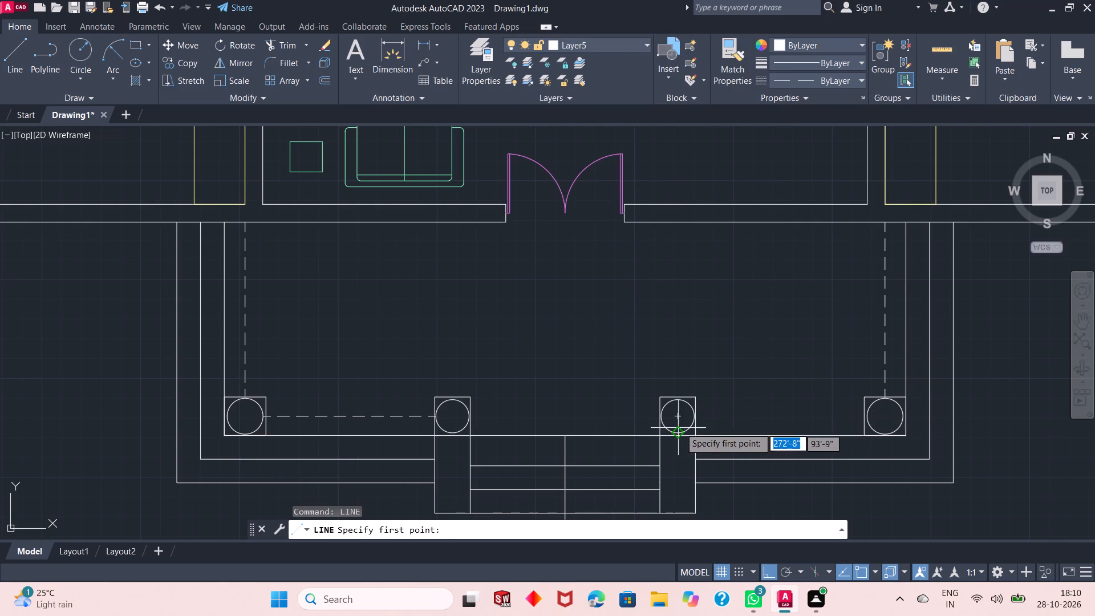
pyautogui.scroll(2, 724, 412)
pyautogui.click(643, 424)
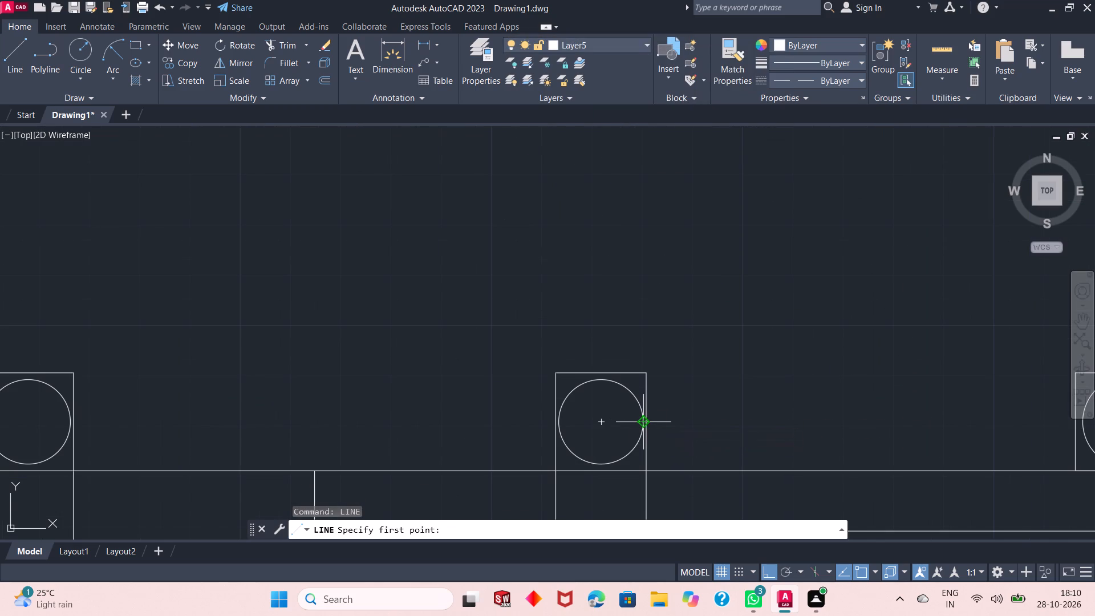
pyautogui.scroll(-1, 923, 422)
pyautogui.scroll(2, 1029, 420)
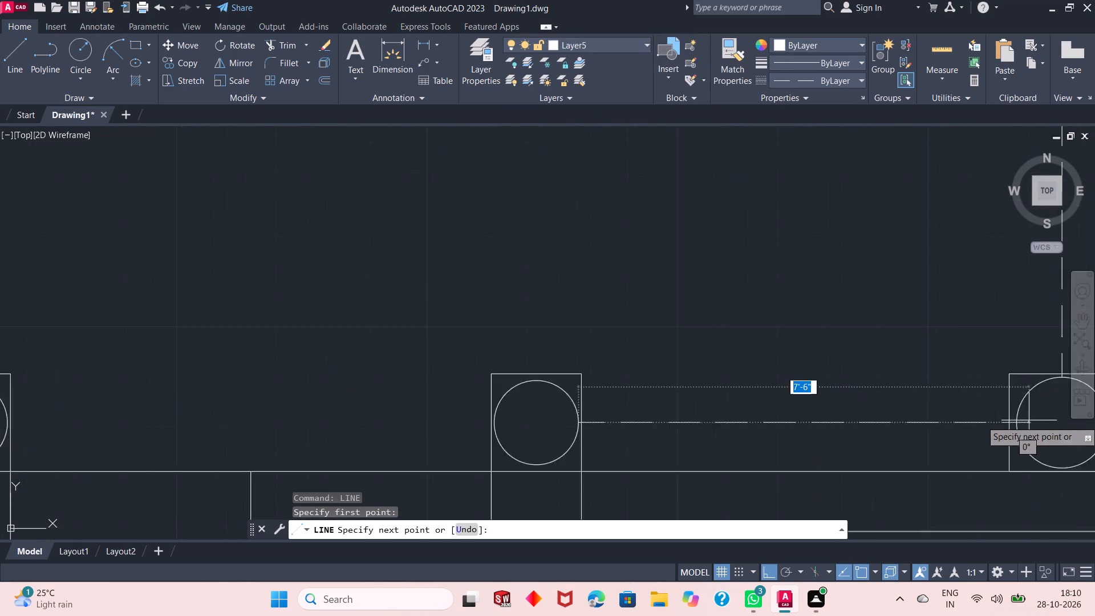
pyautogui.click(1007, 421)
pyautogui.rightClick(773, 374)
pyautogui.click(811, 381)
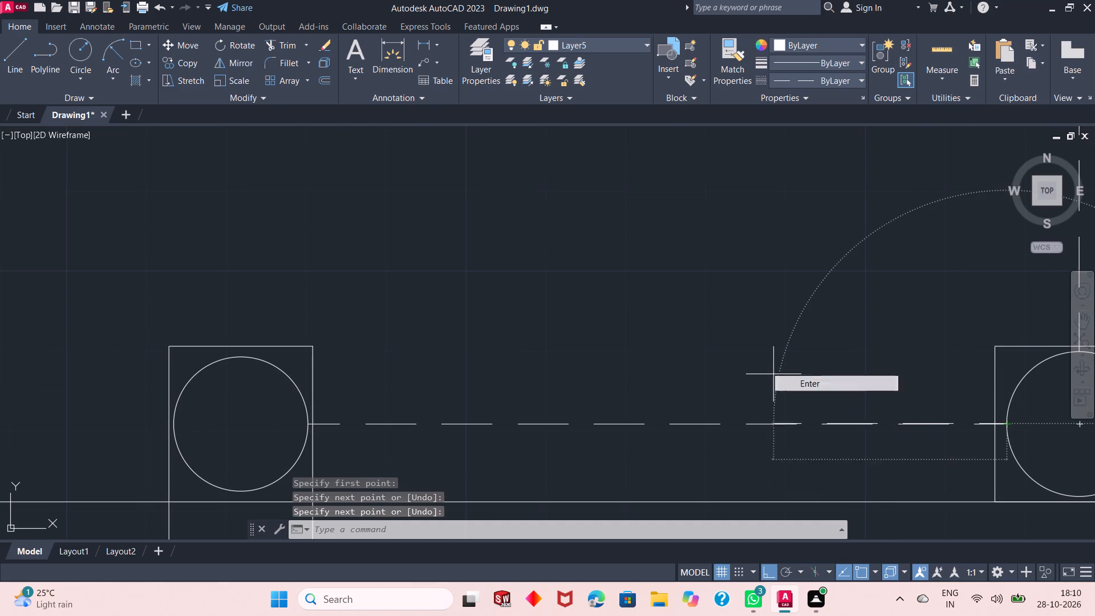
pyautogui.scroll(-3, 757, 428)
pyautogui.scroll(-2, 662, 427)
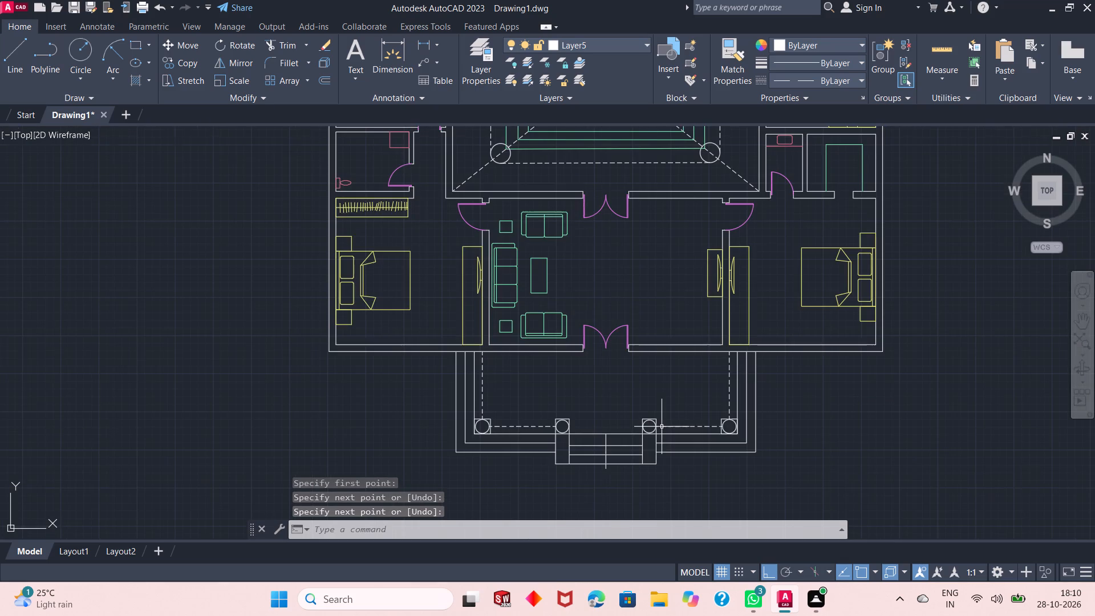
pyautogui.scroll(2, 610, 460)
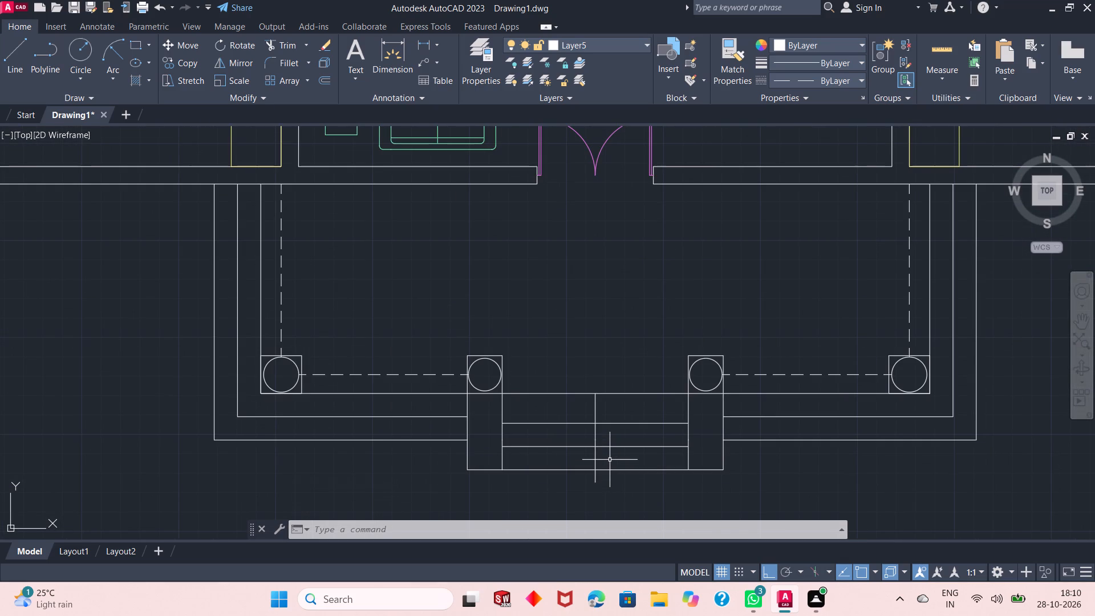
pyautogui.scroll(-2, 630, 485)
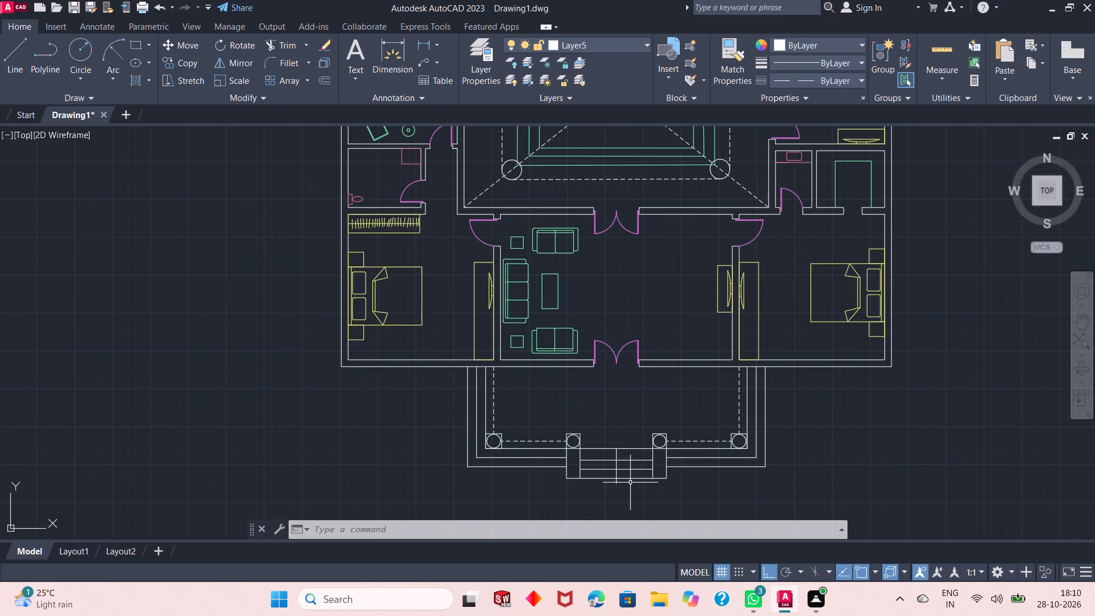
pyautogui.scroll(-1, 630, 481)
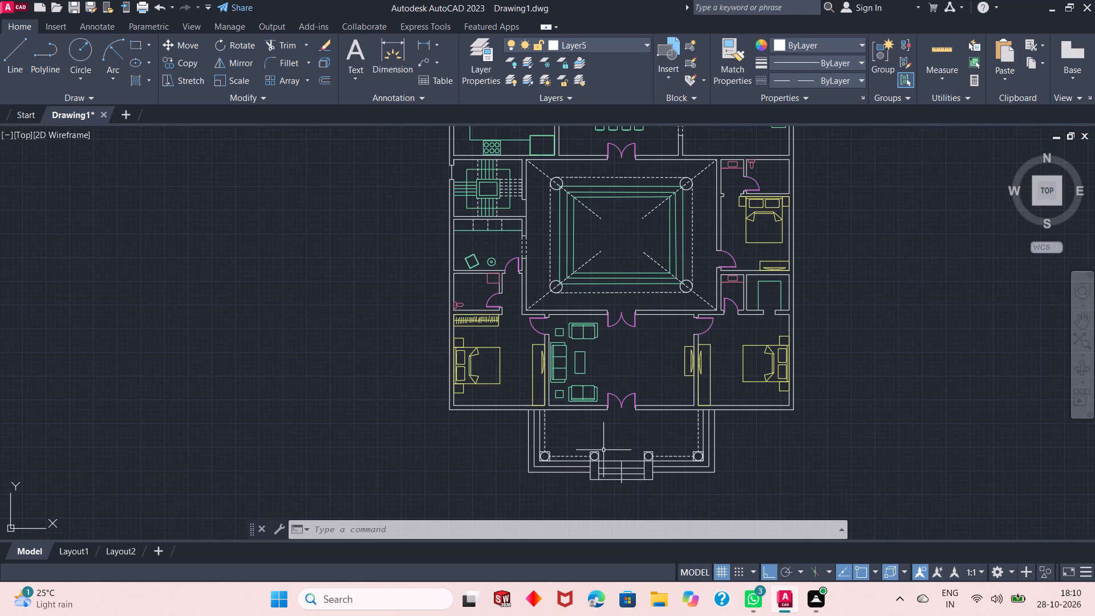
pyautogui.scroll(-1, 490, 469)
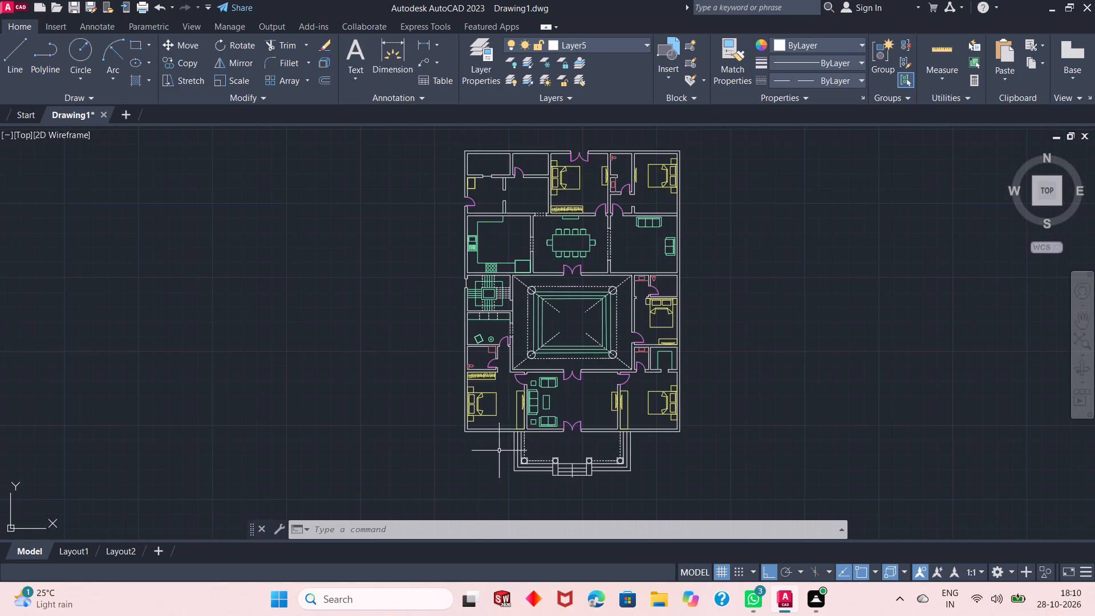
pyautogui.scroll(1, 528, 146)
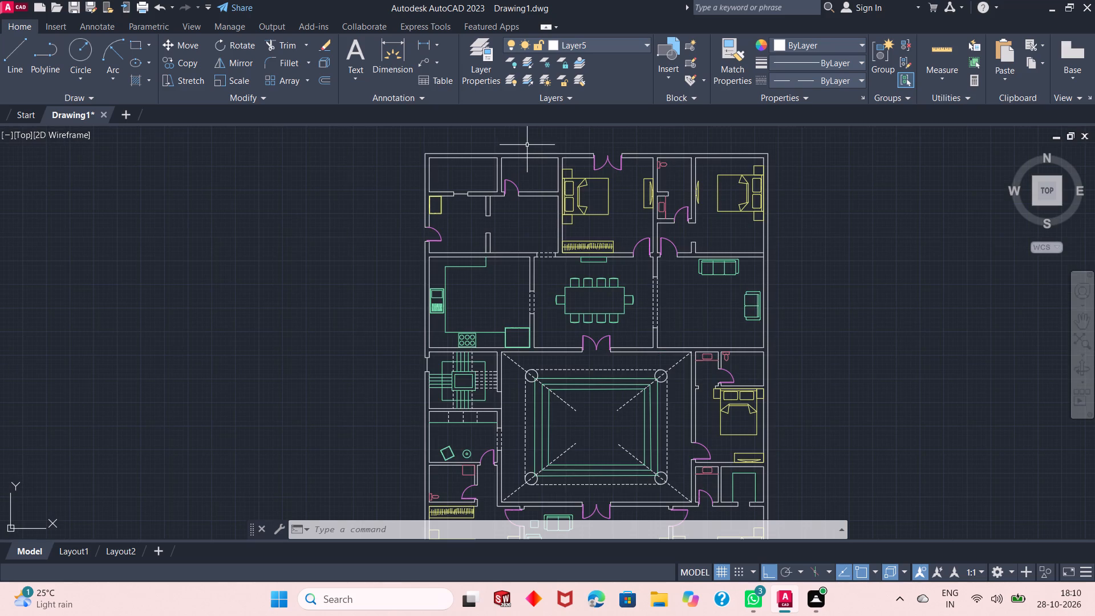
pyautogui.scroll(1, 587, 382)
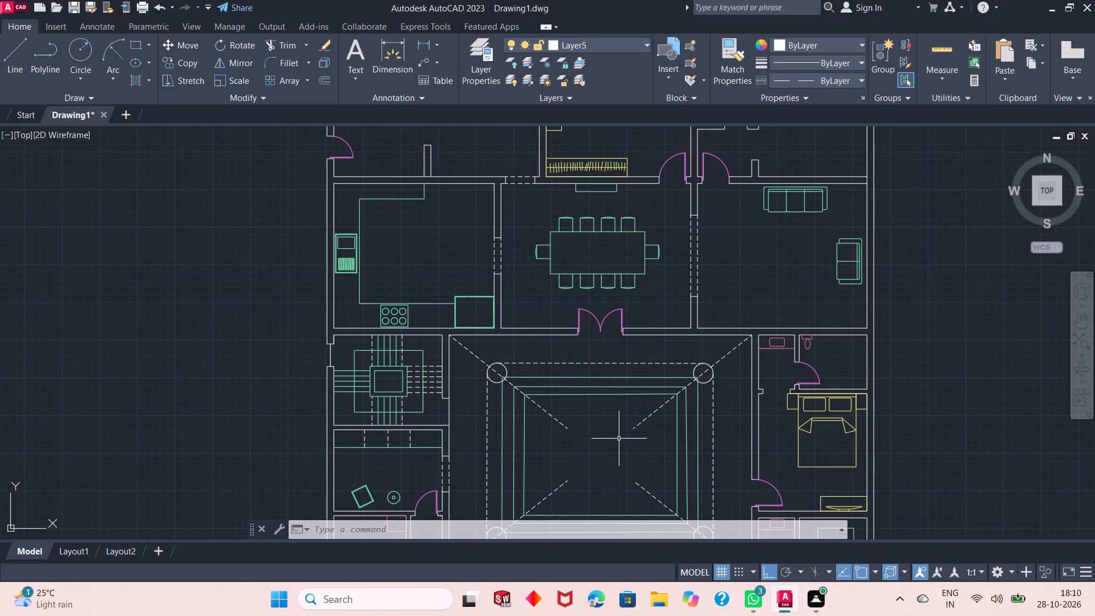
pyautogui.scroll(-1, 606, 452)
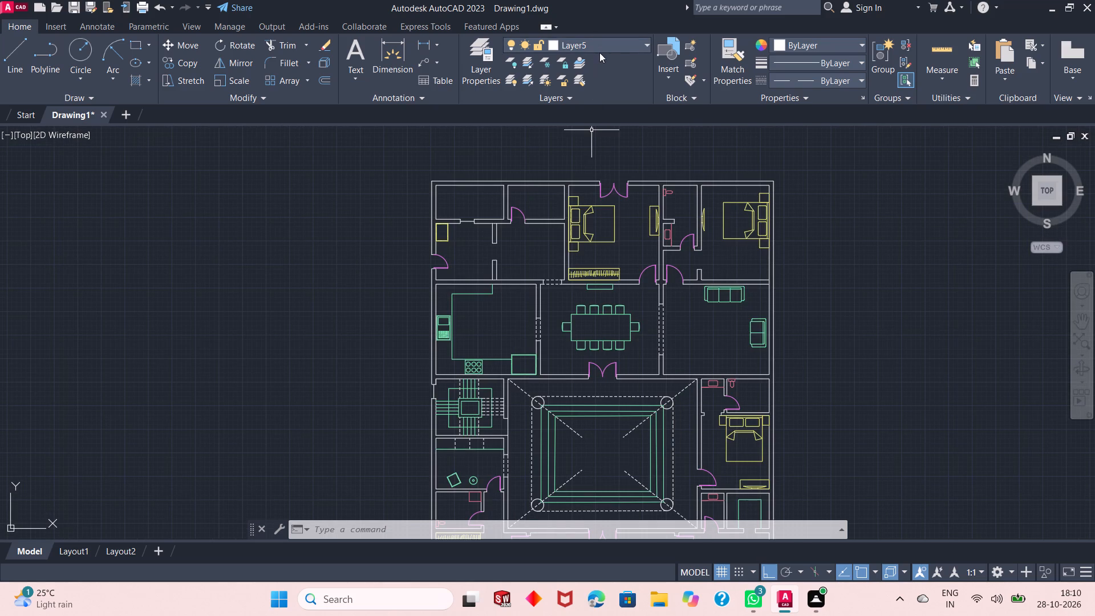
# Create a new layer with colour 40 and the Continuous linetype, and make it the current layer.
pyautogui.click(607, 44)
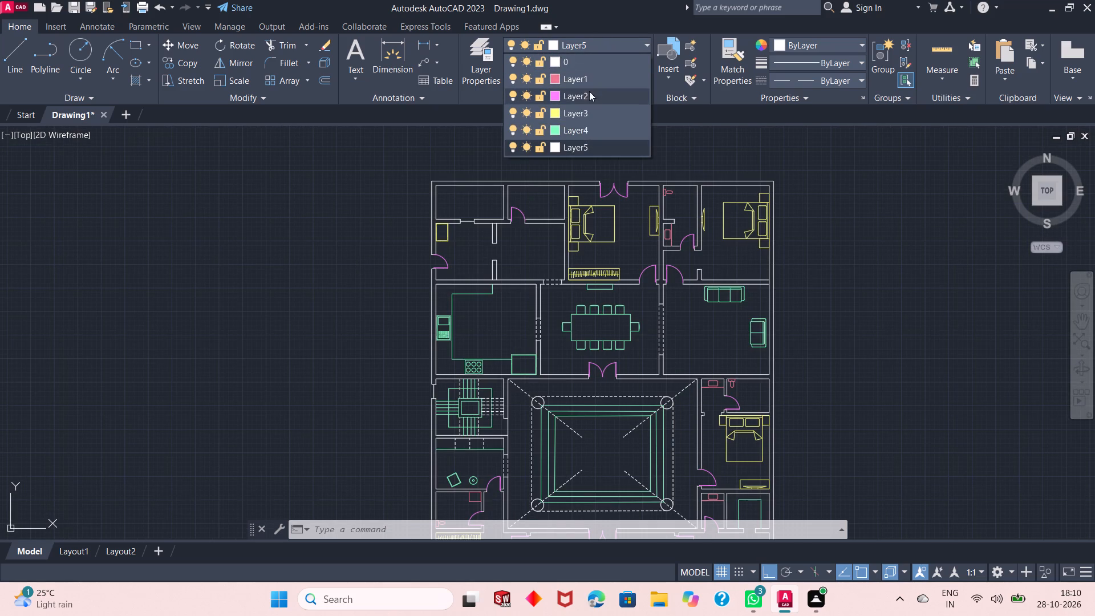
pyautogui.click(482, 63)
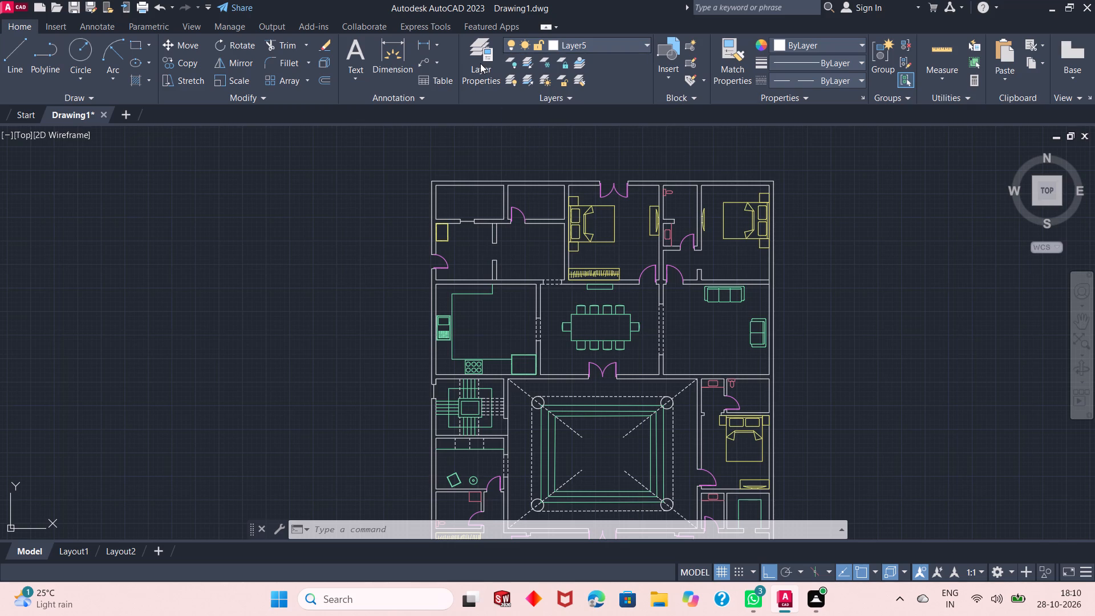
pyautogui.click(492, 68)
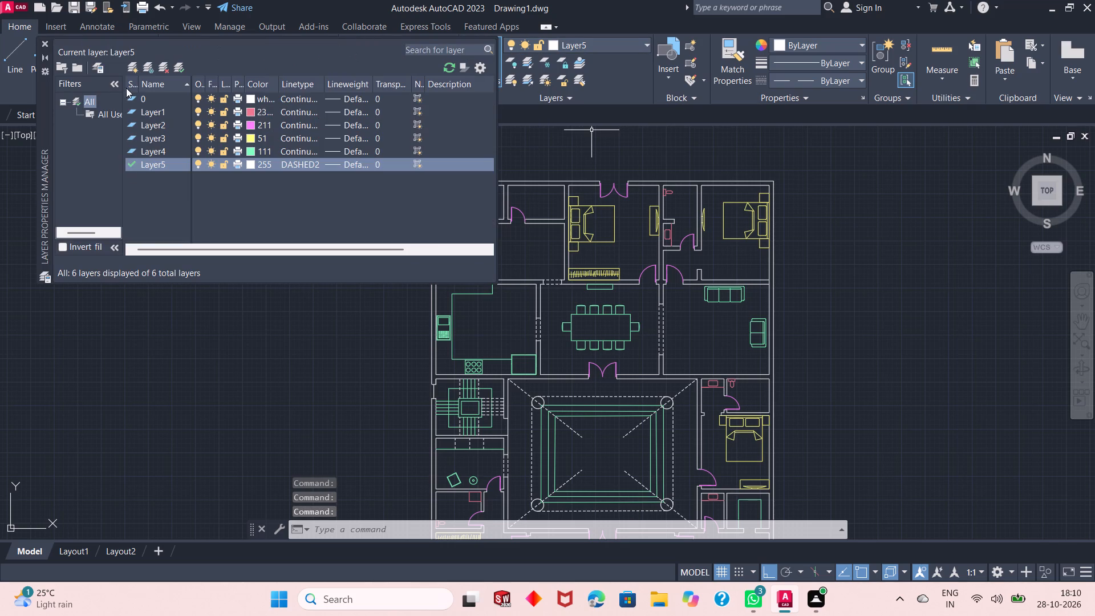
pyautogui.click(133, 66)
pyautogui.click(249, 177)
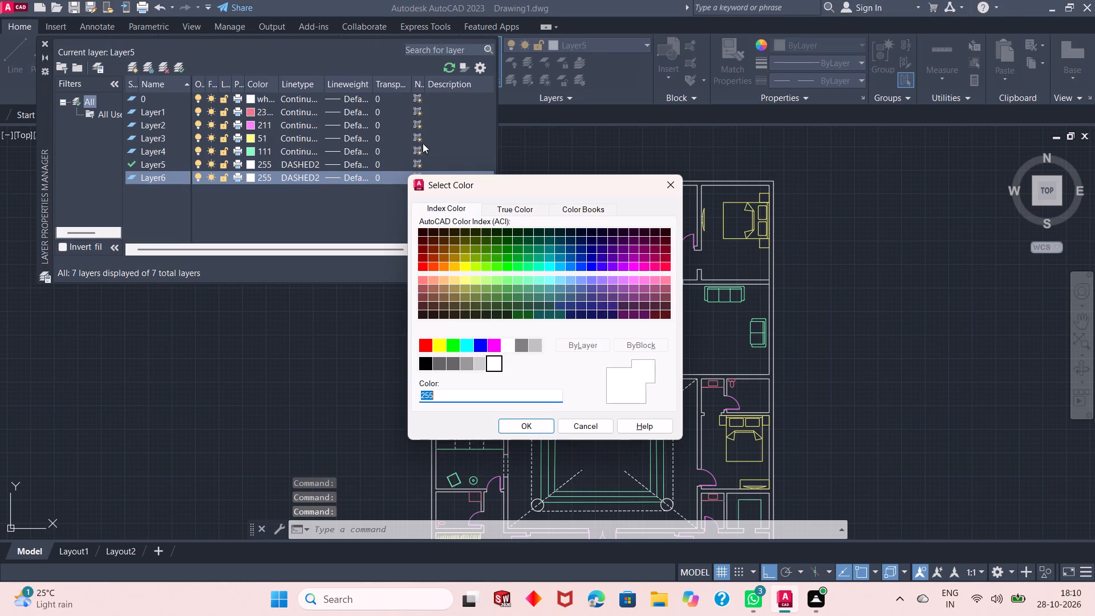
pyautogui.click(459, 267)
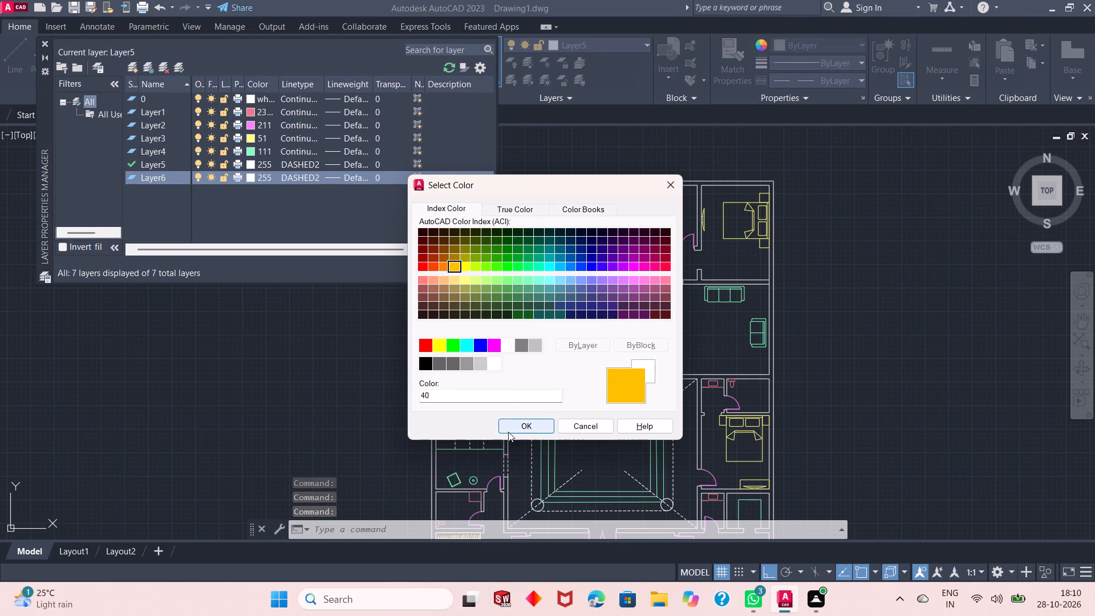
pyautogui.click(508, 432)
pyautogui.click(306, 176)
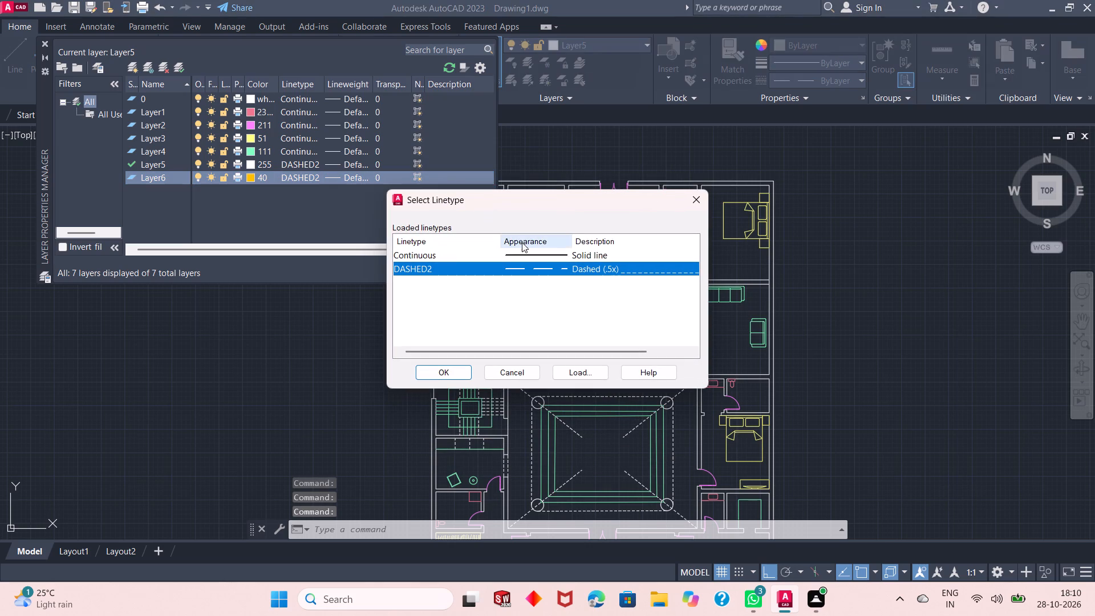
pyautogui.click(524, 254)
pyautogui.click(459, 373)
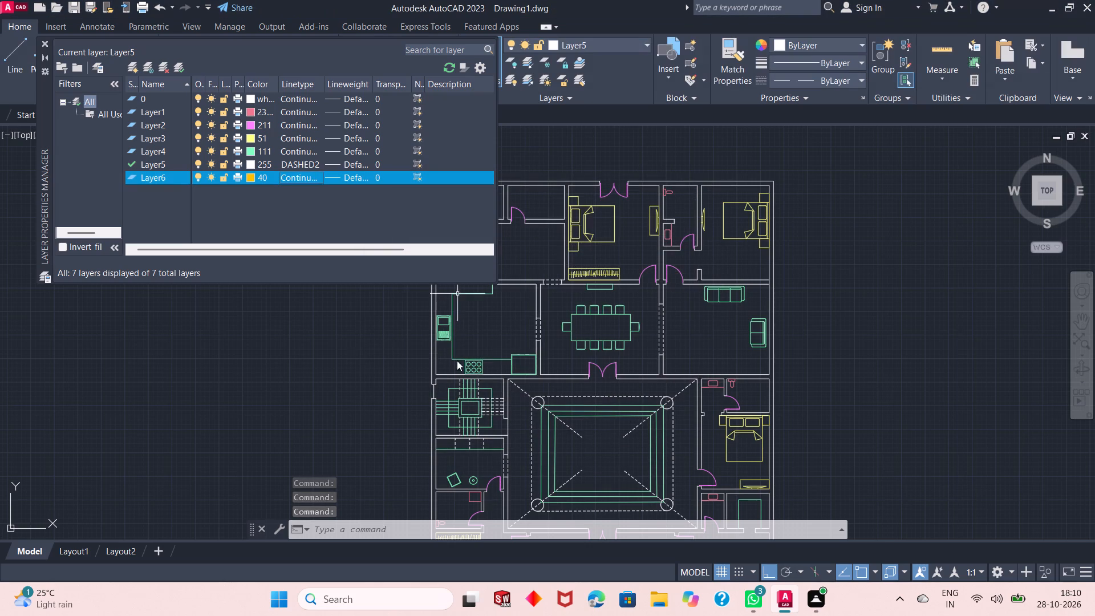
pyautogui.click(175, 69)
pyautogui.click(46, 42)
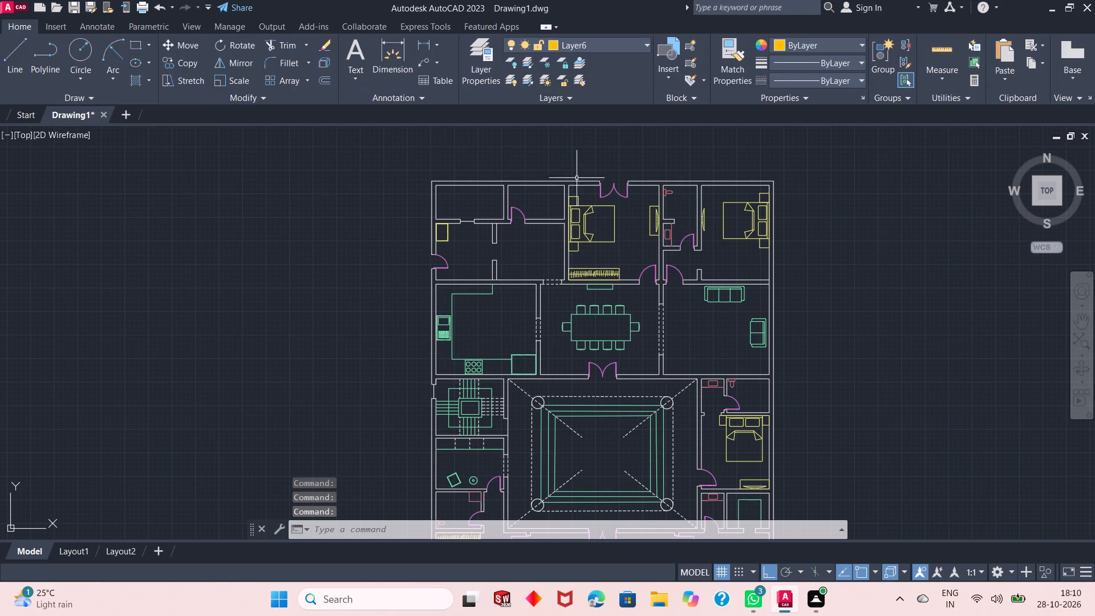
# Draw a short line straight across the thickness of the northwest room's west wall, near its north end.
pyautogui.scroll(2, 590, 181)
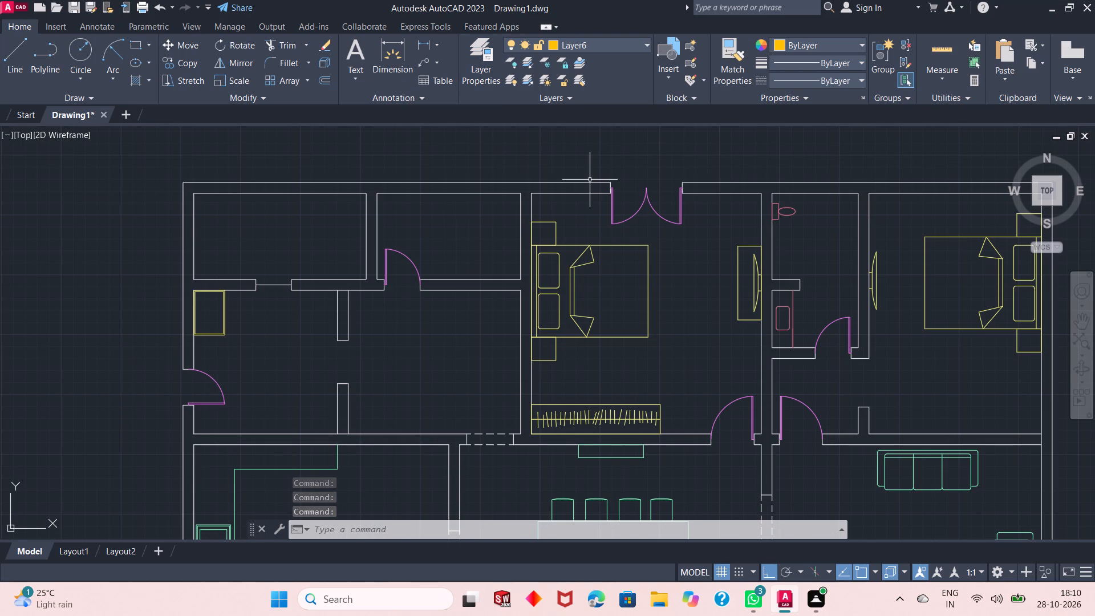
pyautogui.scroll(2, 135, 198)
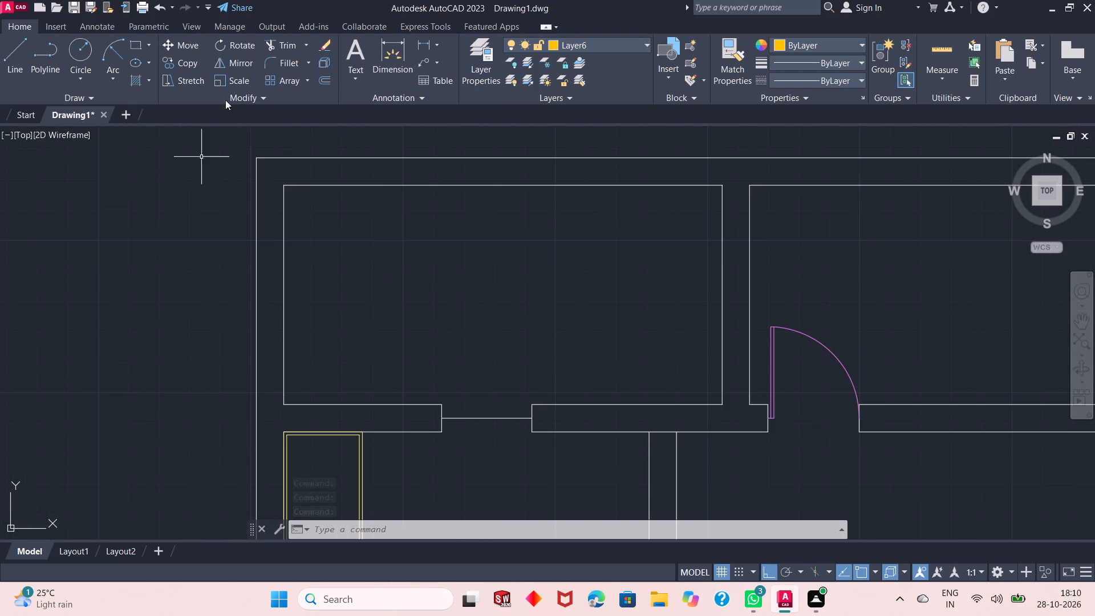
pyautogui.click(22, 60)
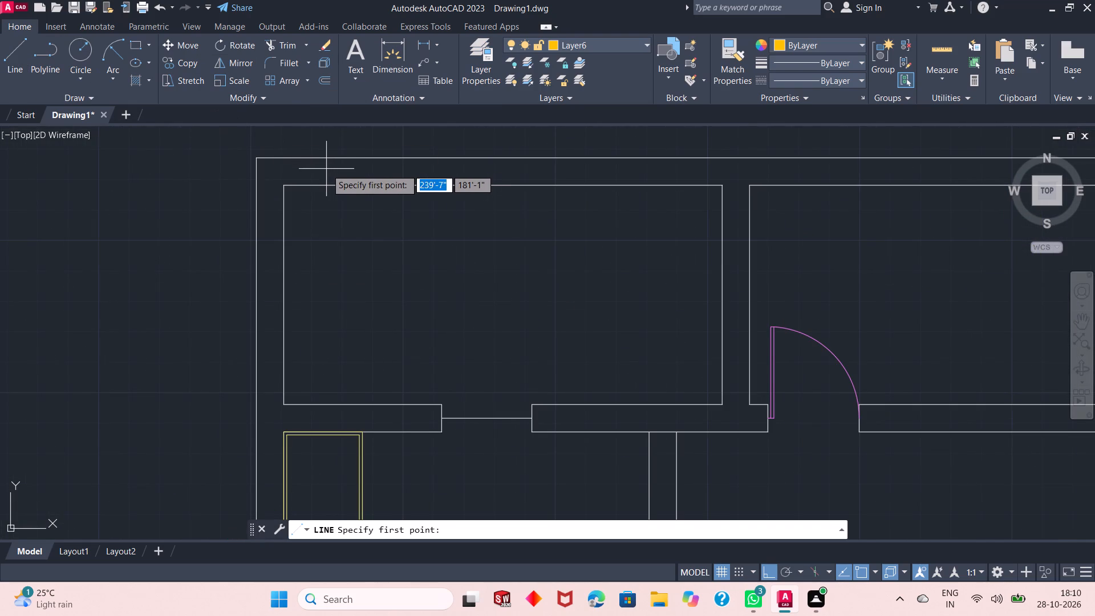
pyautogui.click(286, 228)
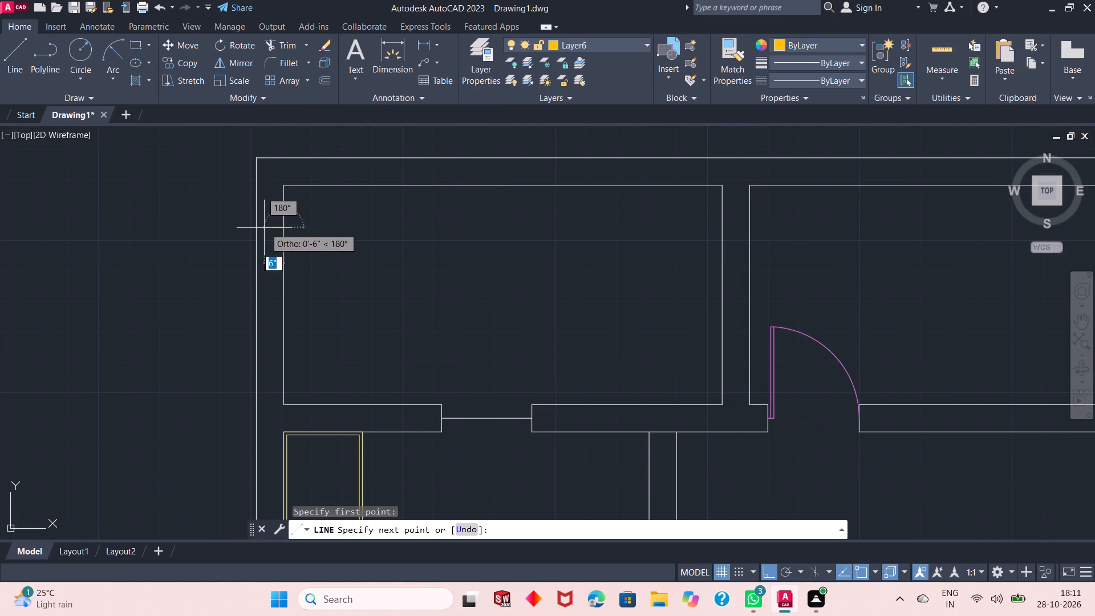
pyautogui.click(258, 229)
pyautogui.rightClick(246, 225)
pyautogui.click(260, 231)
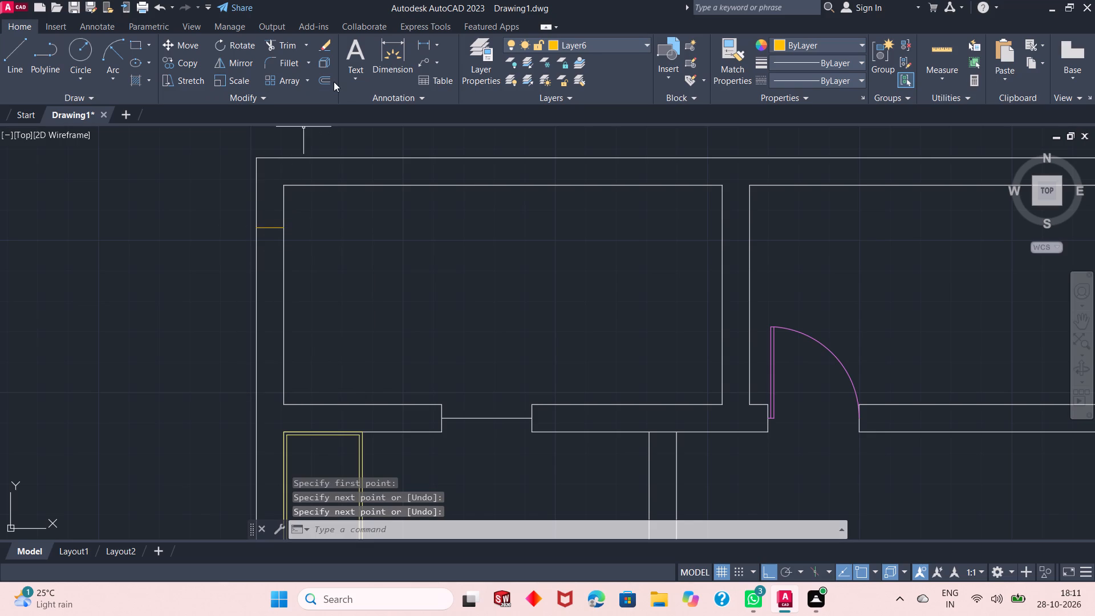
# Offset the short line across the west wall 3' to the south to mark the window's other end.
pyautogui.click(334, 82)
pyautogui.click(330, 80)
pyautogui.rightClick(207, 159)
pyautogui.click(216, 167)
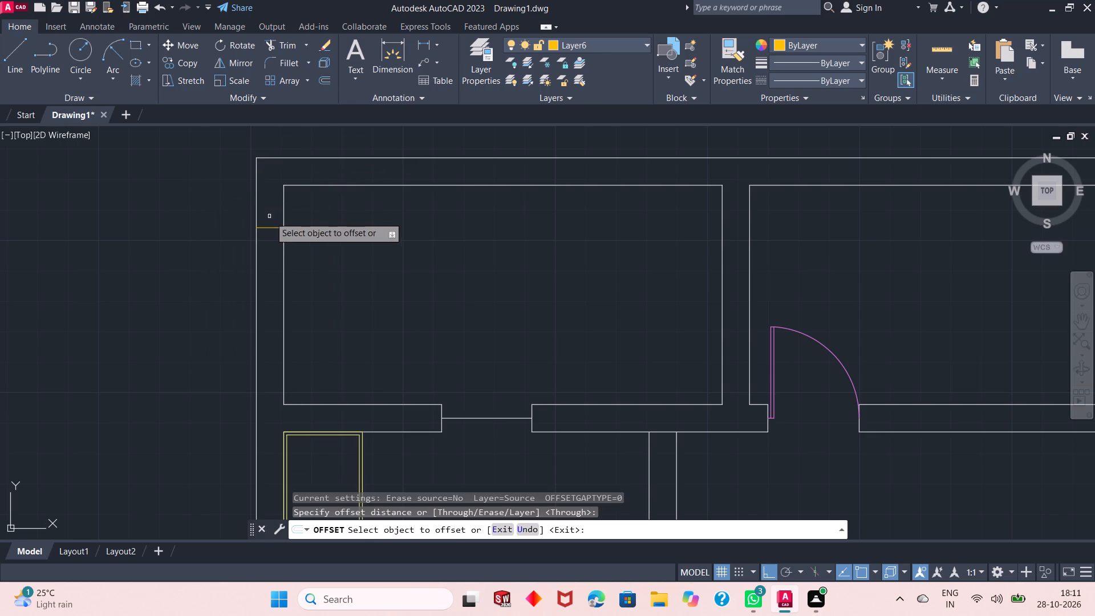
pyautogui.click(274, 226)
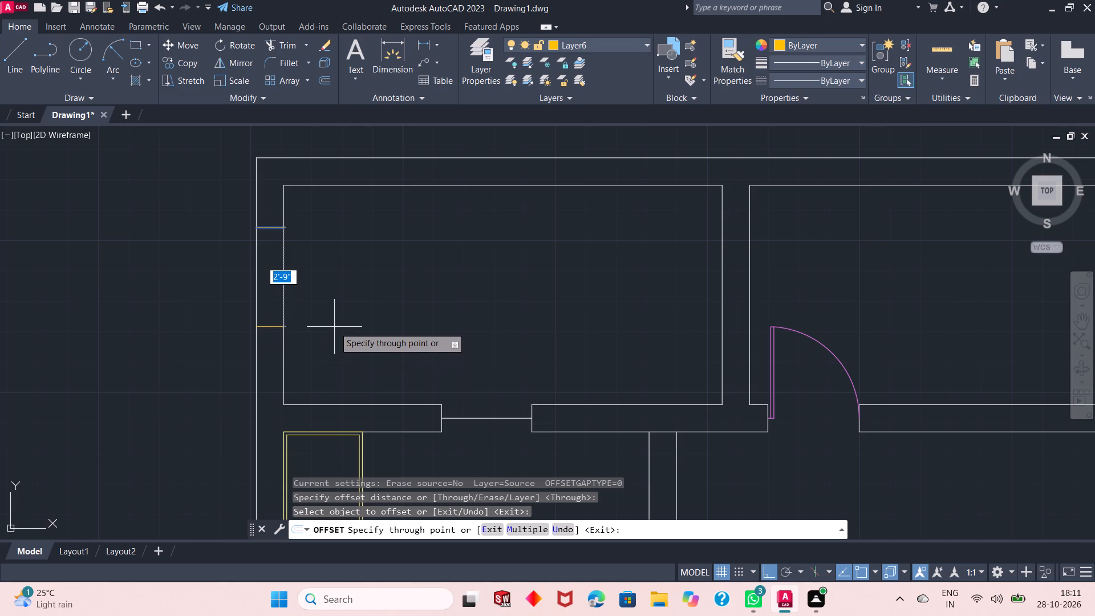
pyautogui.write("3'")
pyautogui.press('Return')
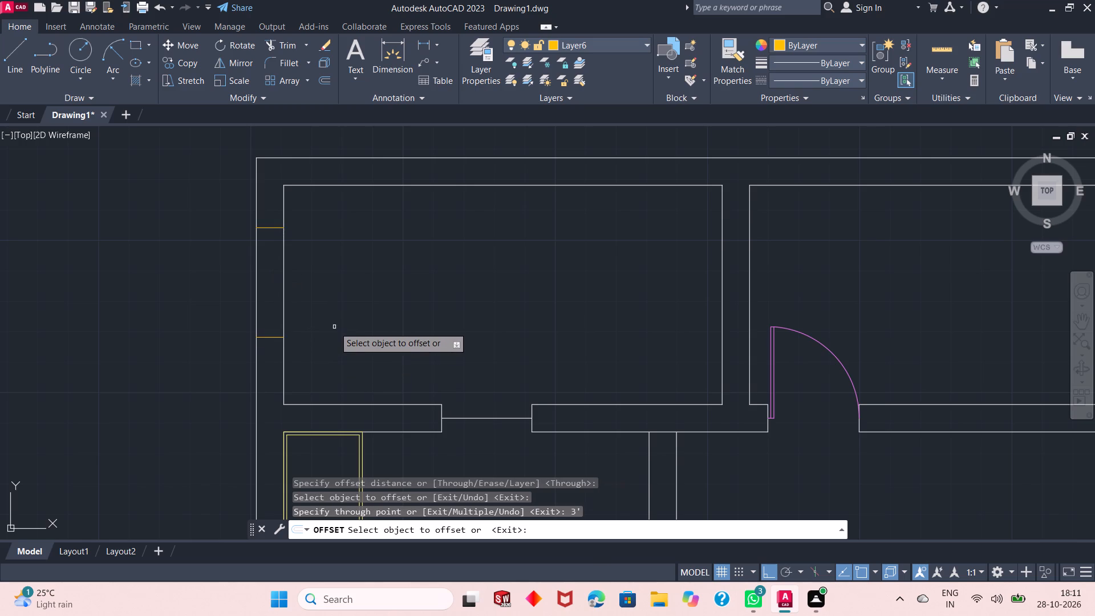
pyautogui.rightClick(196, 264)
pyautogui.click(199, 266)
# Draw a line along the middle of the west wall joining the midpoints of the two window end lines.
pyautogui.click(3, 62)
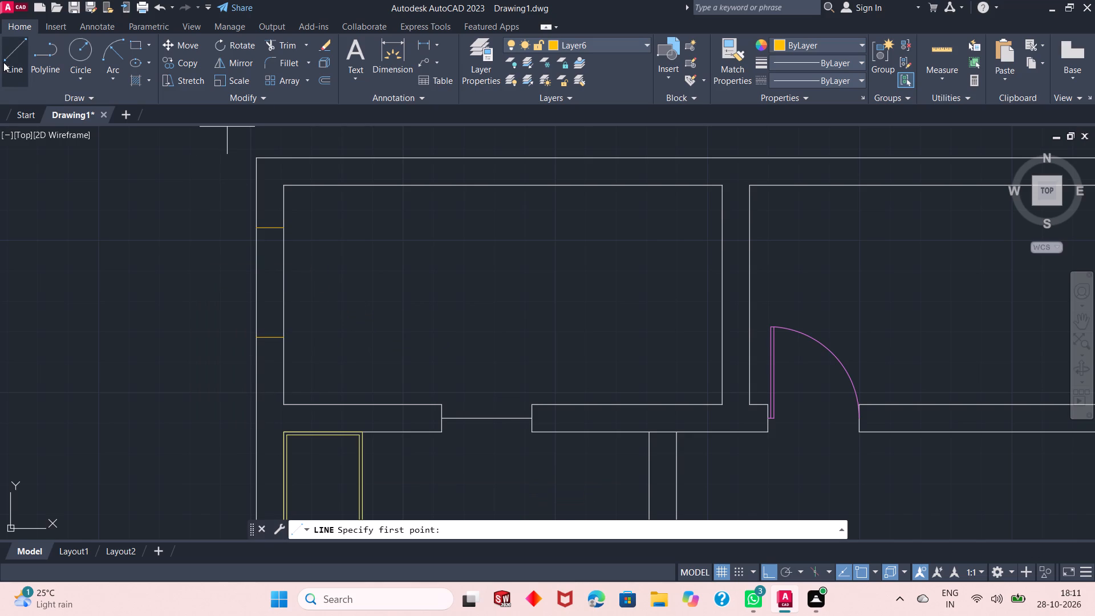
pyautogui.scroll(1, 266, 234)
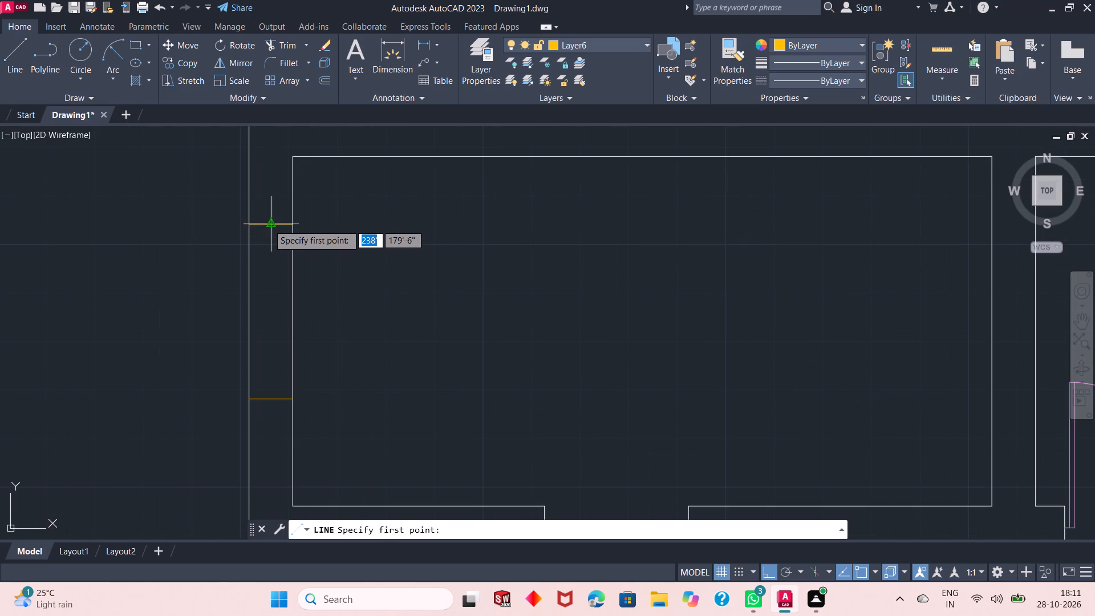
pyautogui.click(268, 224)
pyautogui.click(267, 401)
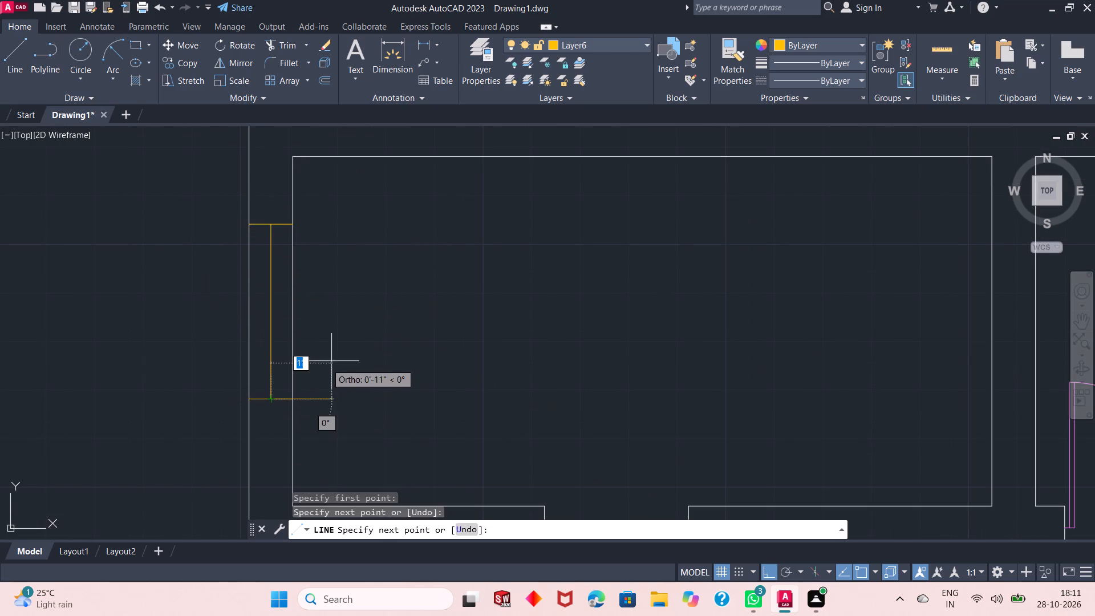
pyautogui.rightClick(337, 358)
pyautogui.click(364, 368)
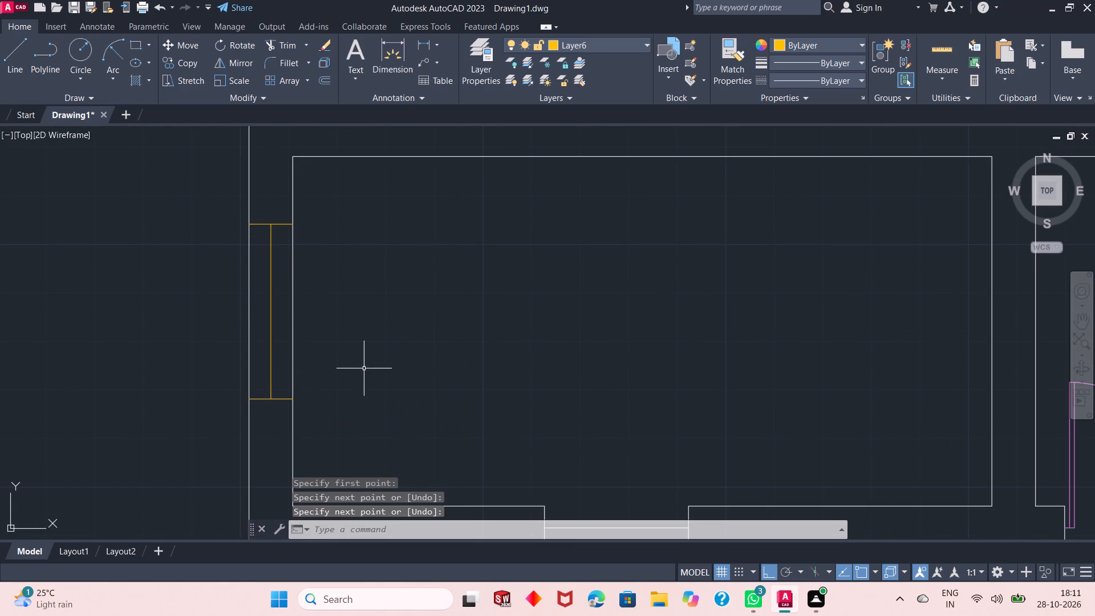
# Offset the window's centre line 1" to the east and 1" to the west to form the glazing lines.
pyautogui.scroll(1, 279, 311)
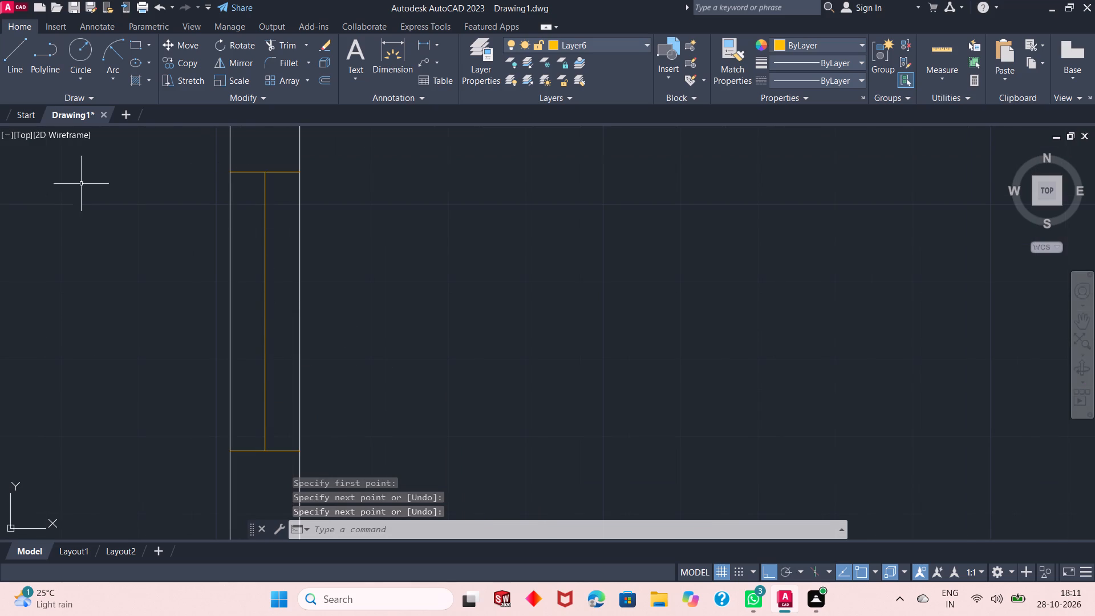
pyautogui.click(319, 84)
pyautogui.rightClick(98, 191)
pyautogui.click(122, 196)
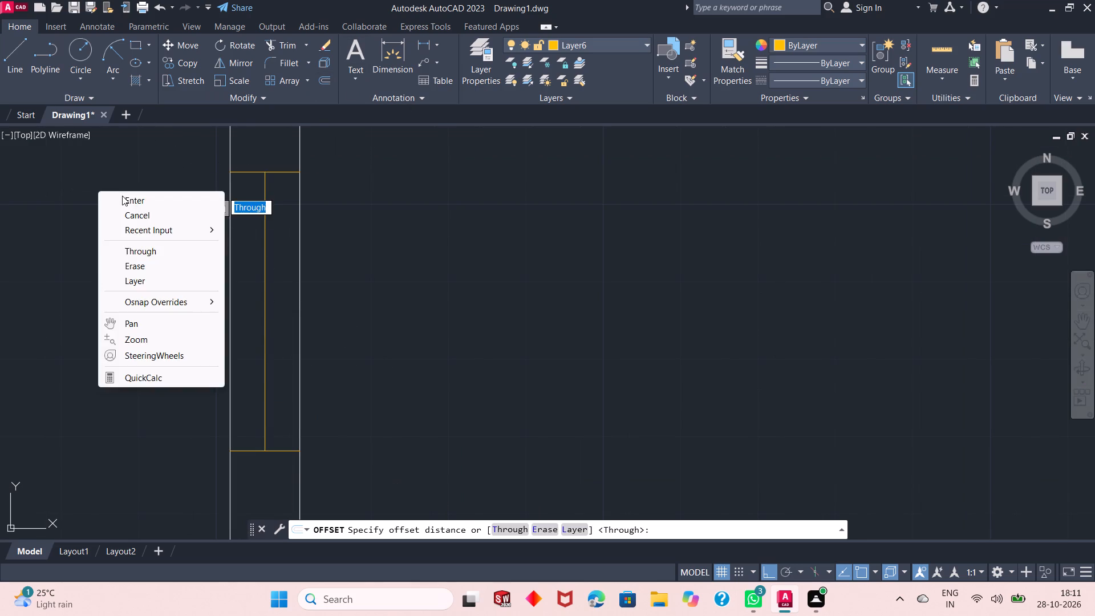
pyautogui.click(263, 248)
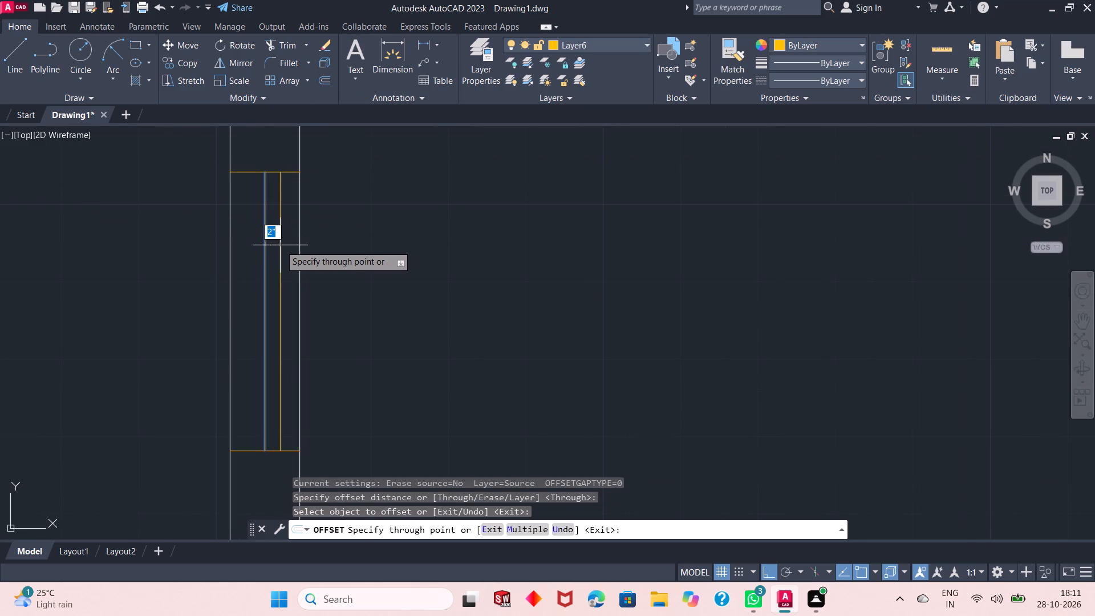
pyautogui.write('1"')
pyautogui.press('Return')
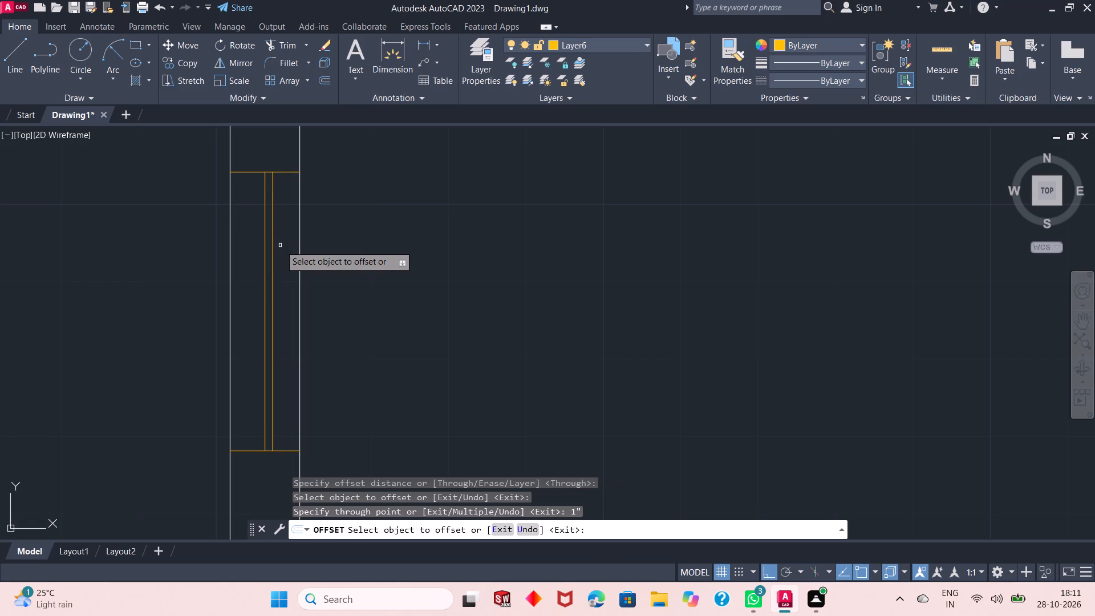
pyautogui.click(263, 275)
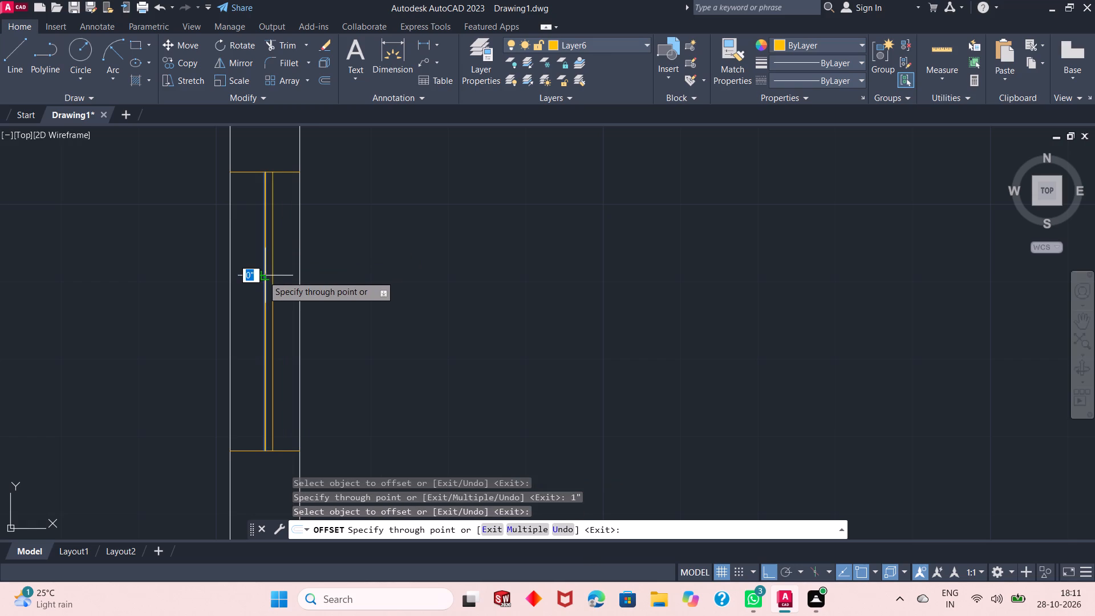
pyautogui.write('1"')
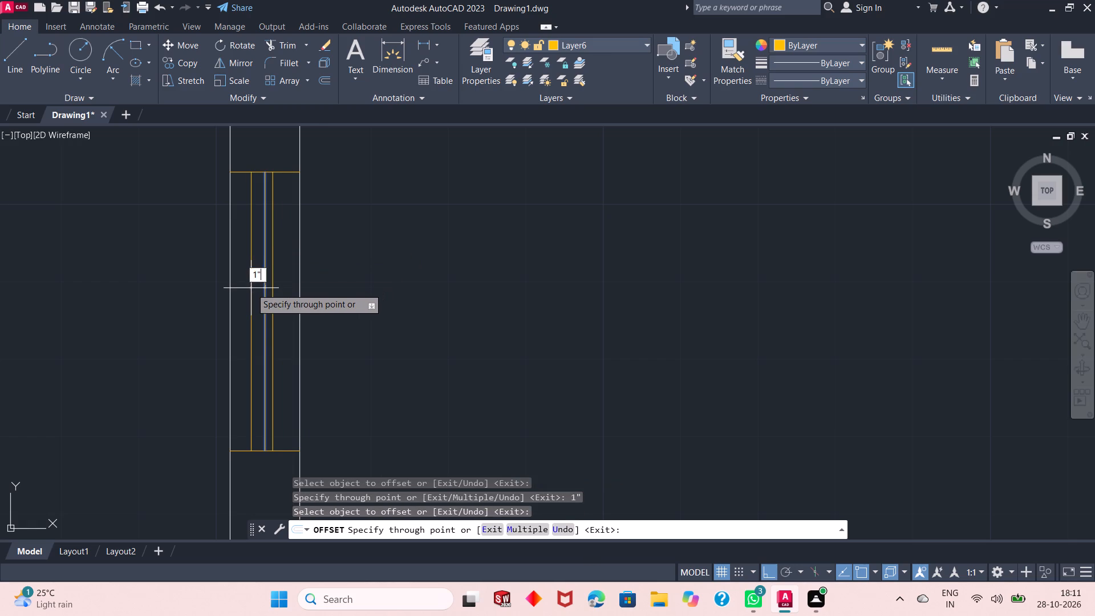
pyautogui.press('Return')
pyautogui.rightClick(331, 260)
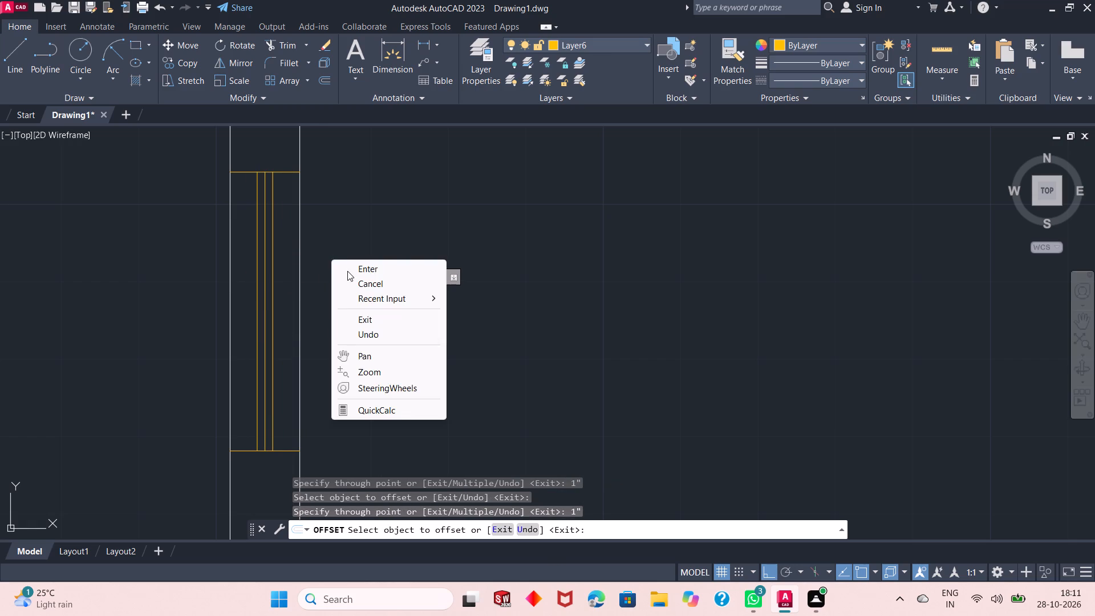
pyautogui.click(348, 271)
# Erase the original centre line between the two glazing lines of the west wall window.
pyautogui.click(265, 189)
pyautogui.rightClick(363, 190)
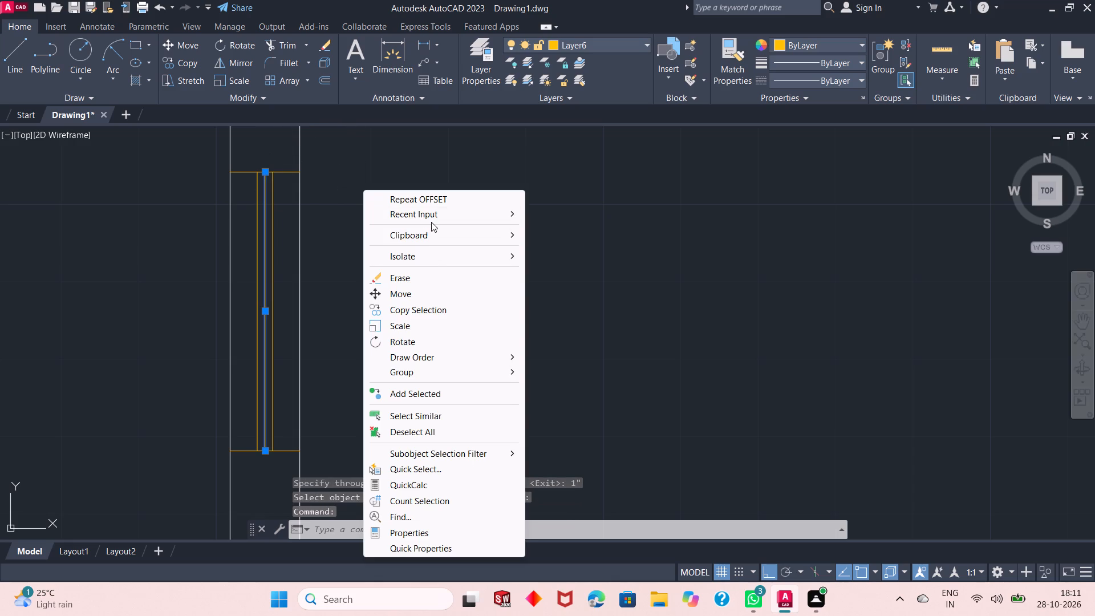
pyautogui.click(427, 279)
pyautogui.scroll(-3, 334, 273)
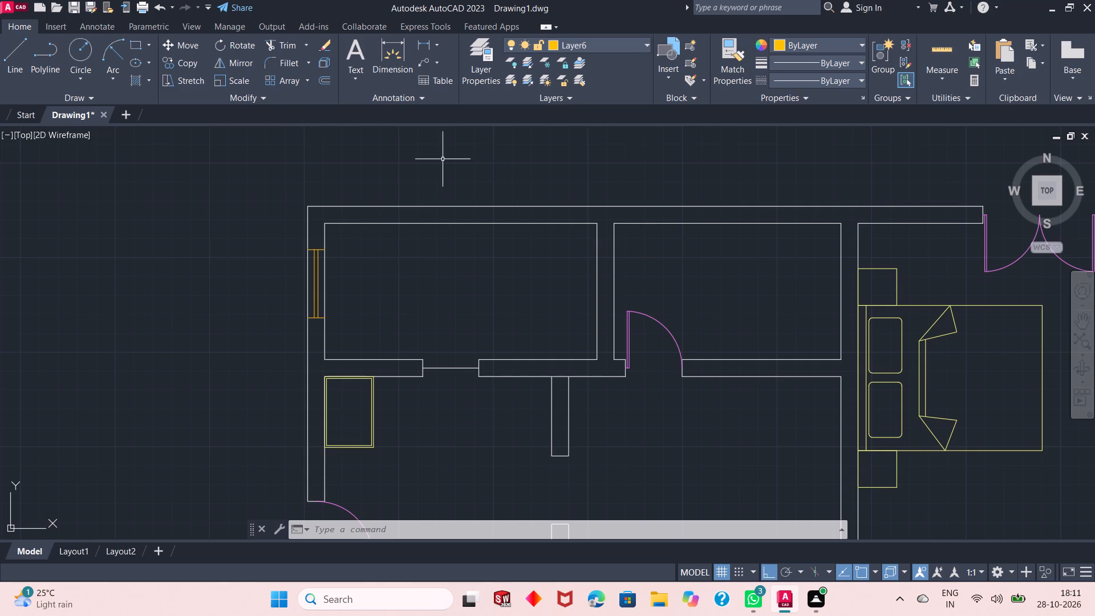
# Make layer 0 the current layer.
pyautogui.scroll(1, 437, 173)
pyautogui.click(602, 47)
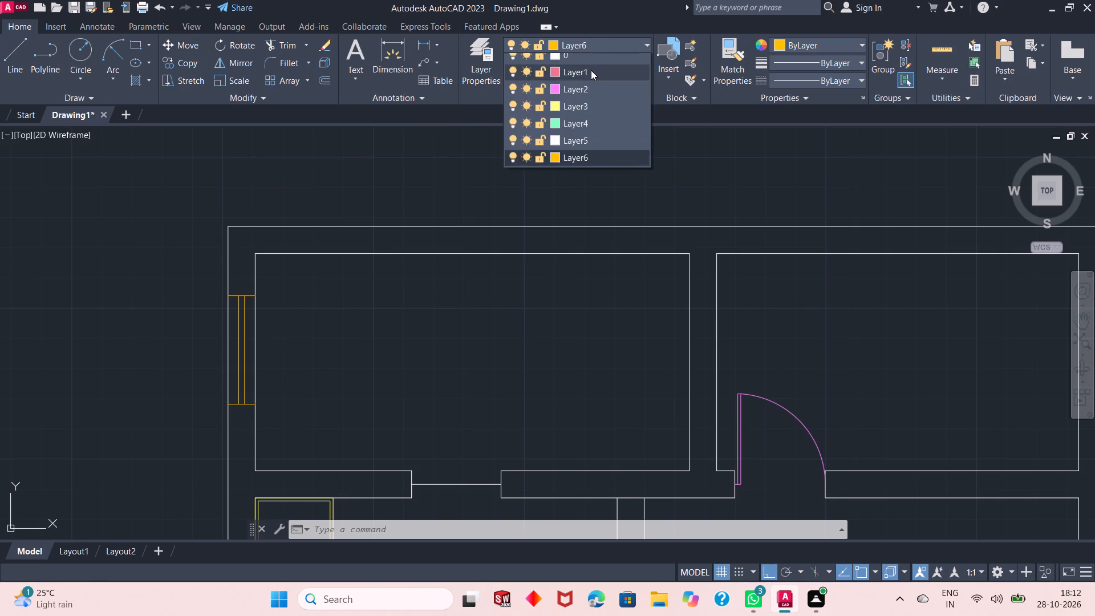
pyautogui.click(591, 70)
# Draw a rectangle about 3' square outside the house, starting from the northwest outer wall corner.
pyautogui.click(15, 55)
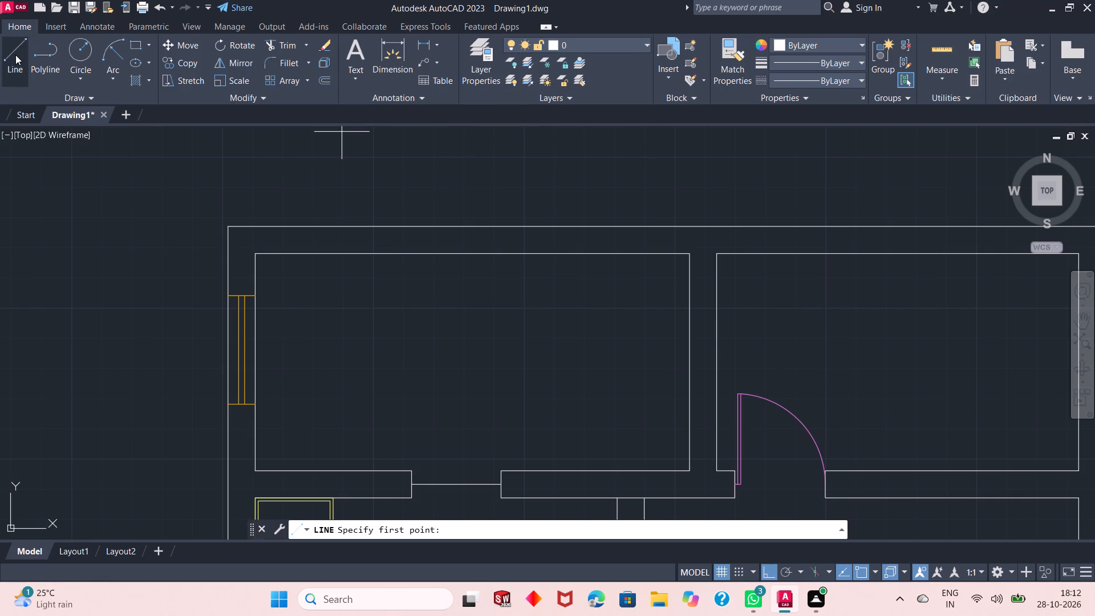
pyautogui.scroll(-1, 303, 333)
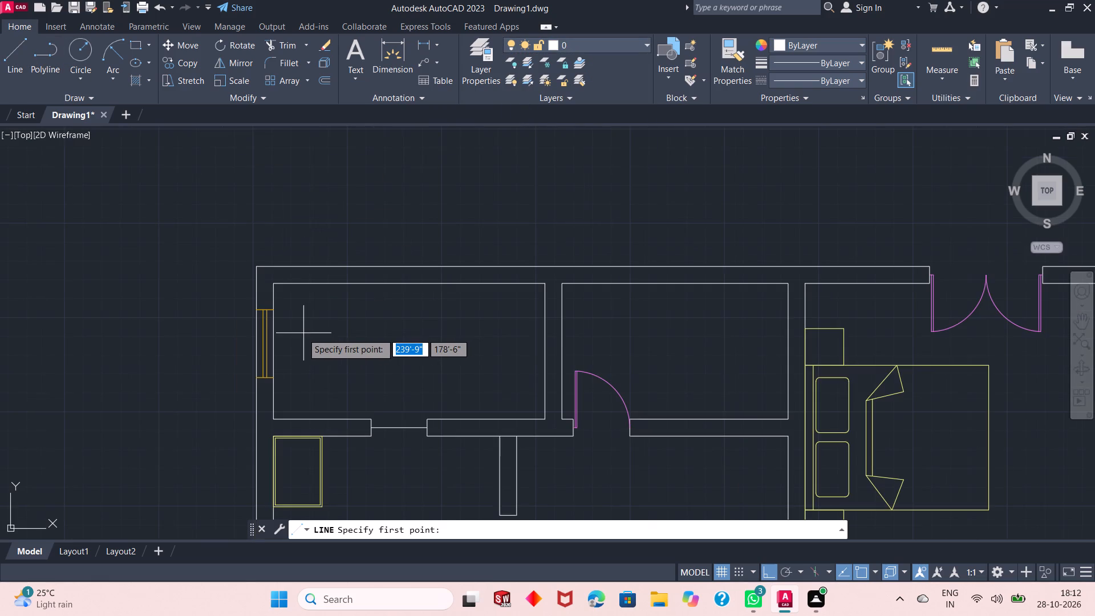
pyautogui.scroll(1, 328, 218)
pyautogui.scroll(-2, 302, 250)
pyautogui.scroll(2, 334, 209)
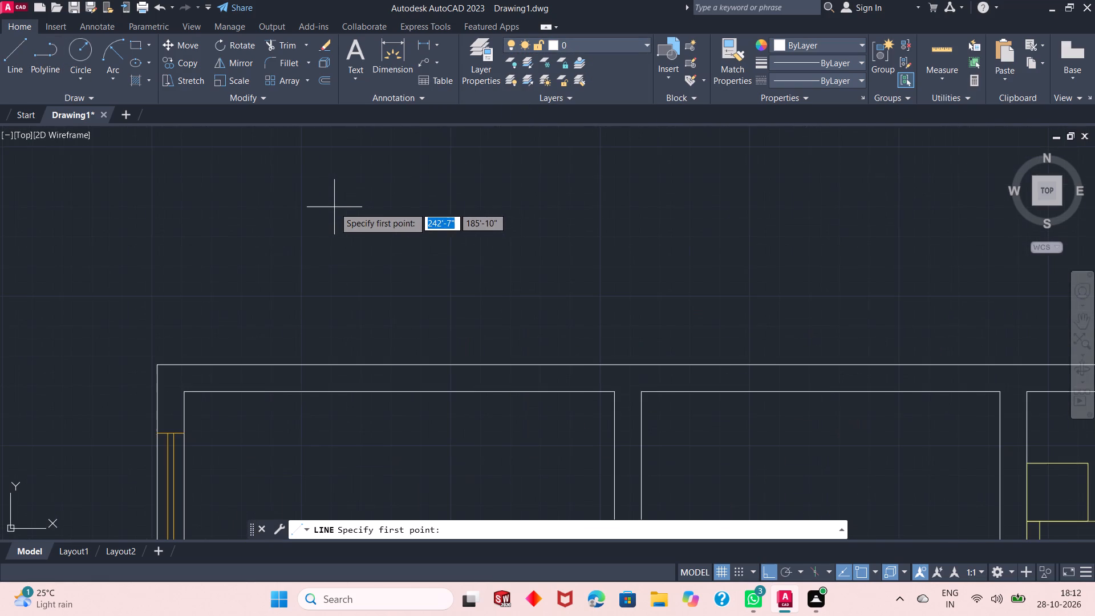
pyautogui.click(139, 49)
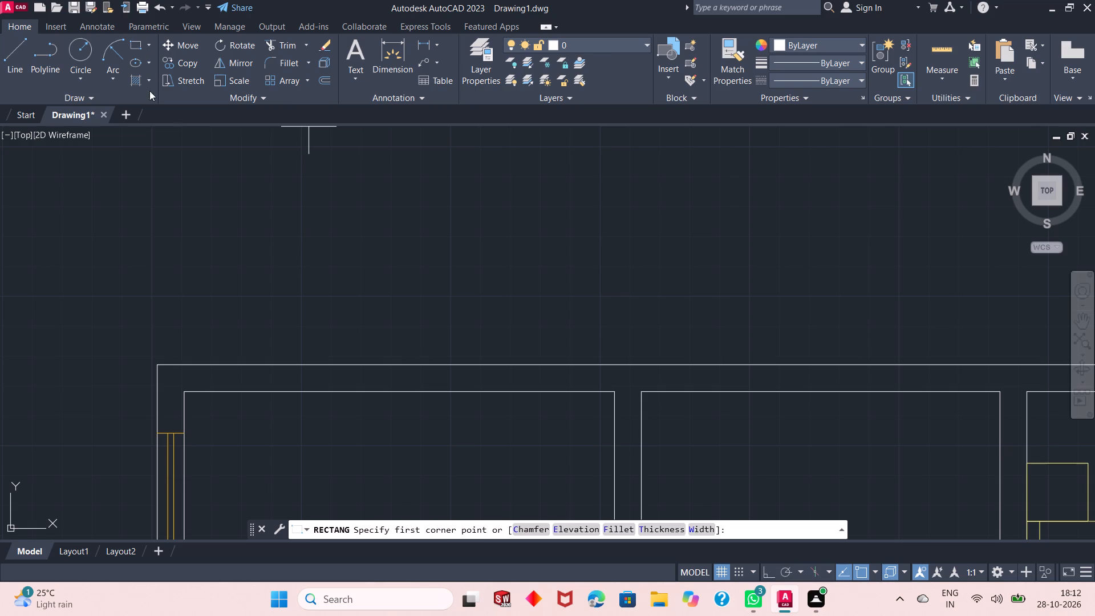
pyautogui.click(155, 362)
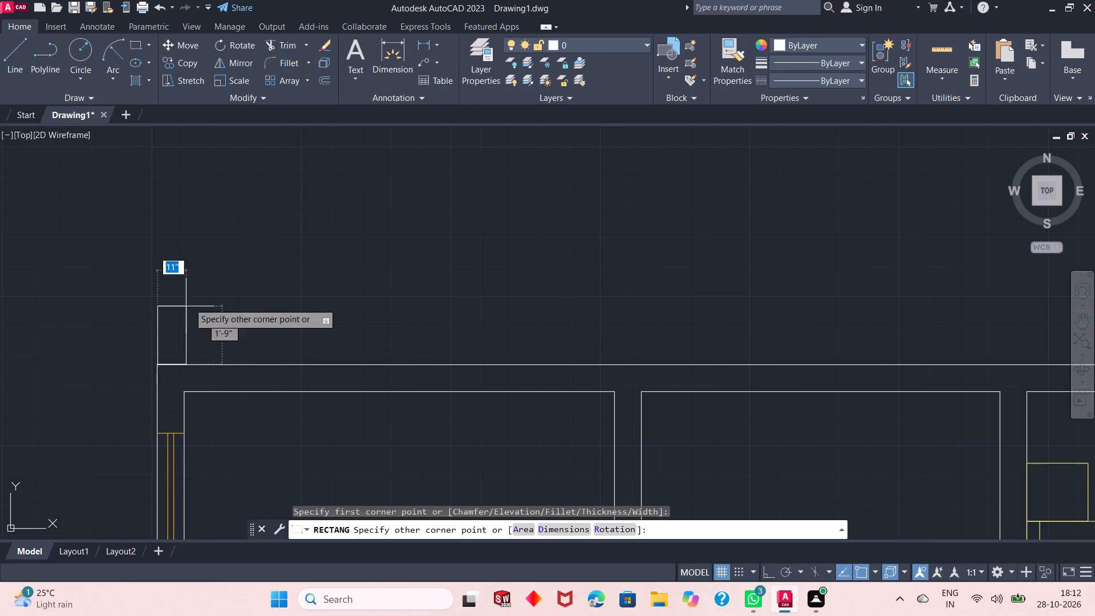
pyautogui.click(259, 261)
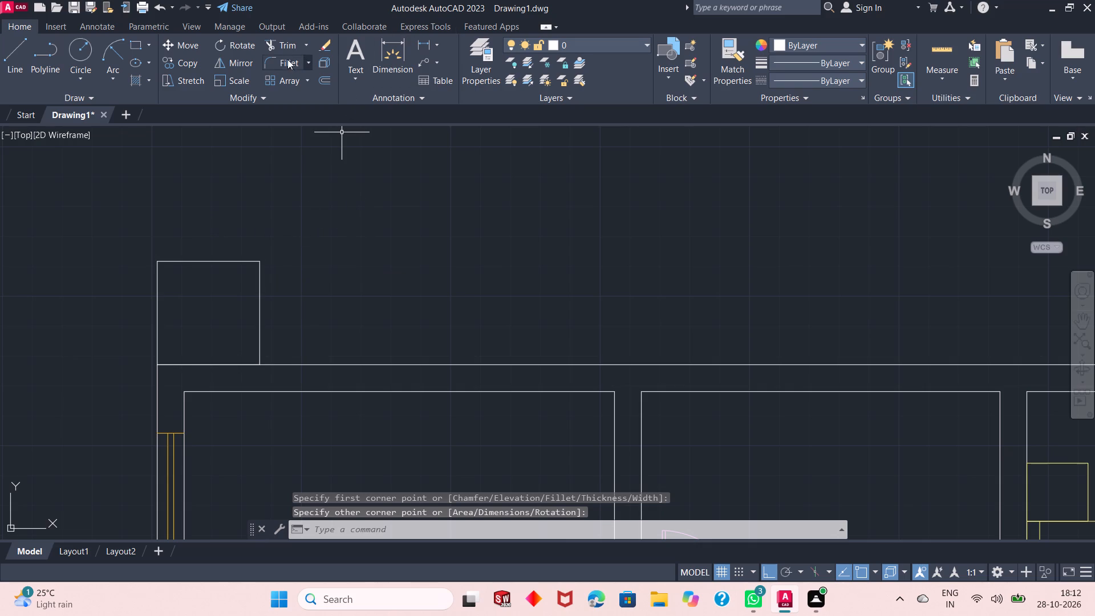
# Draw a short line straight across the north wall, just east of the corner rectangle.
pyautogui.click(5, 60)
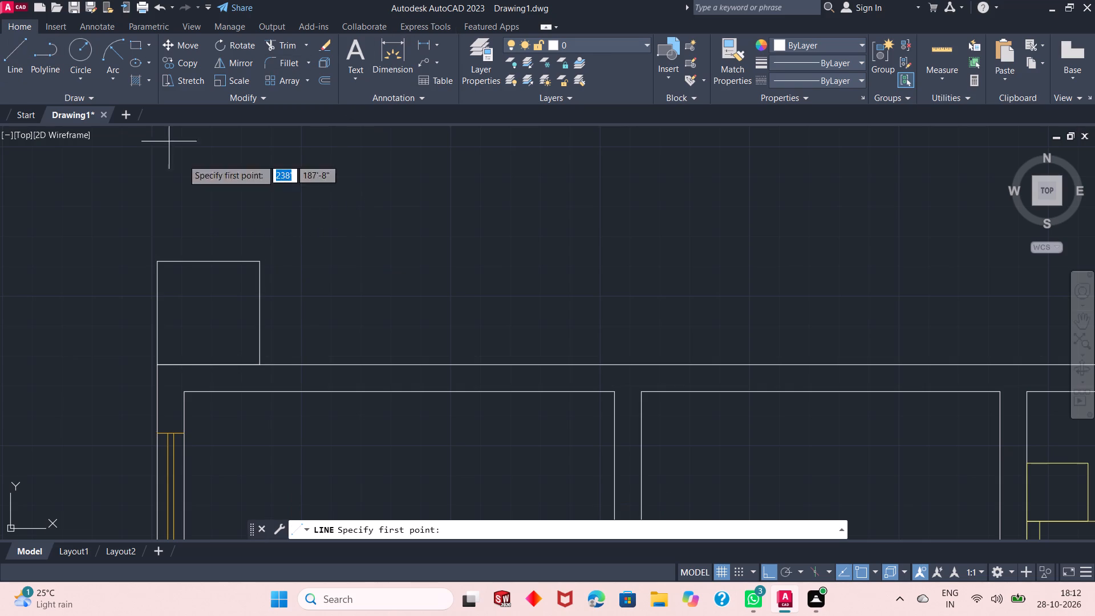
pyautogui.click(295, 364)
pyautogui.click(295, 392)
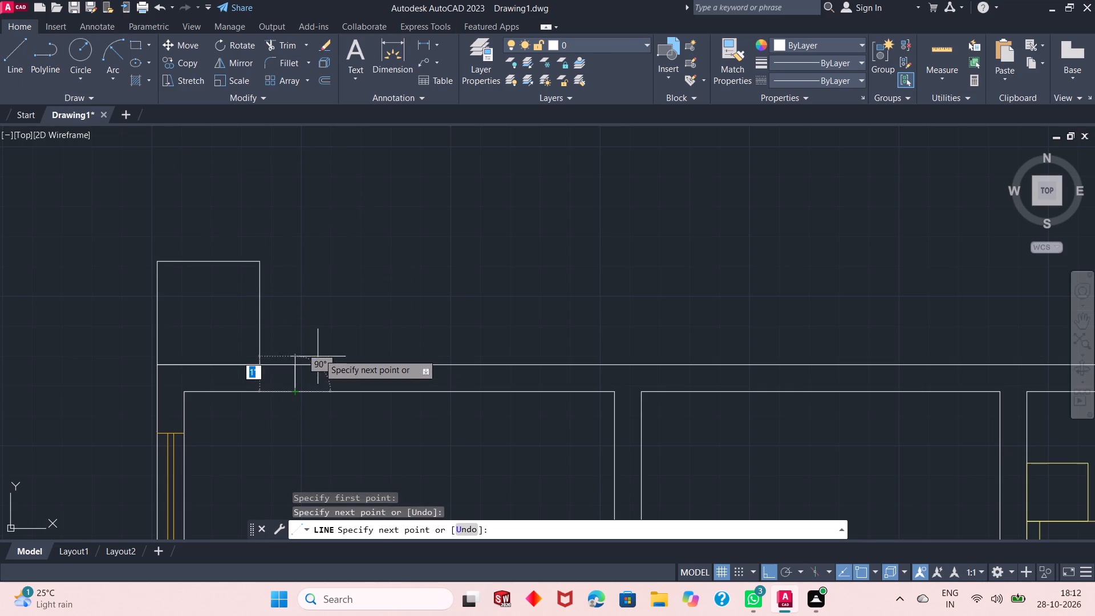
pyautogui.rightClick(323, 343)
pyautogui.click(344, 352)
# Draw another short line straight across the north wall, farther east above the northwest room.
pyautogui.click(7, 51)
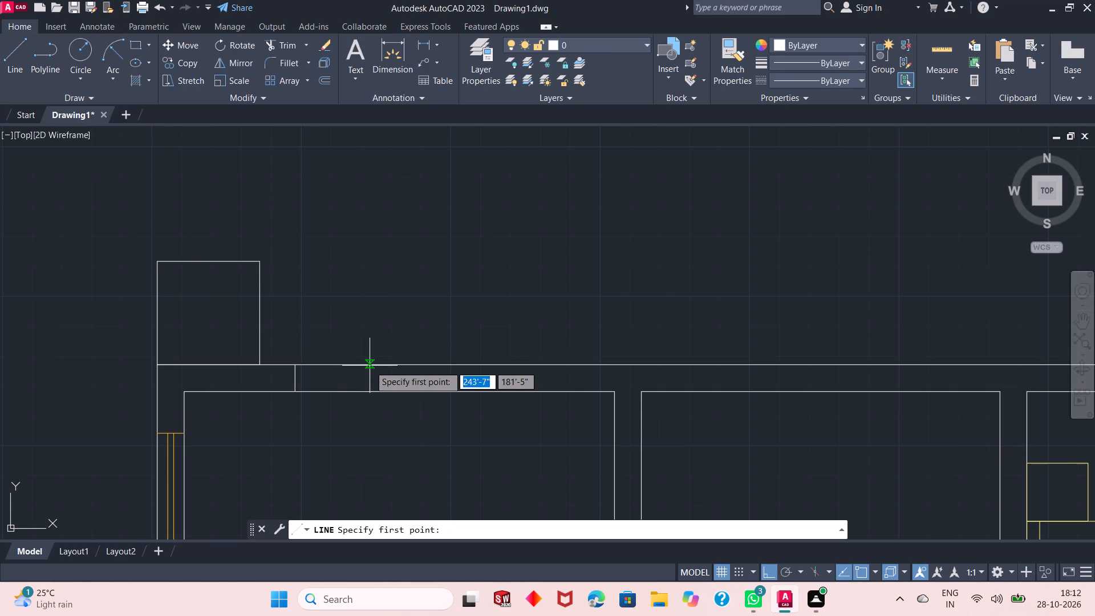
pyautogui.scroll(-1, 396, 322)
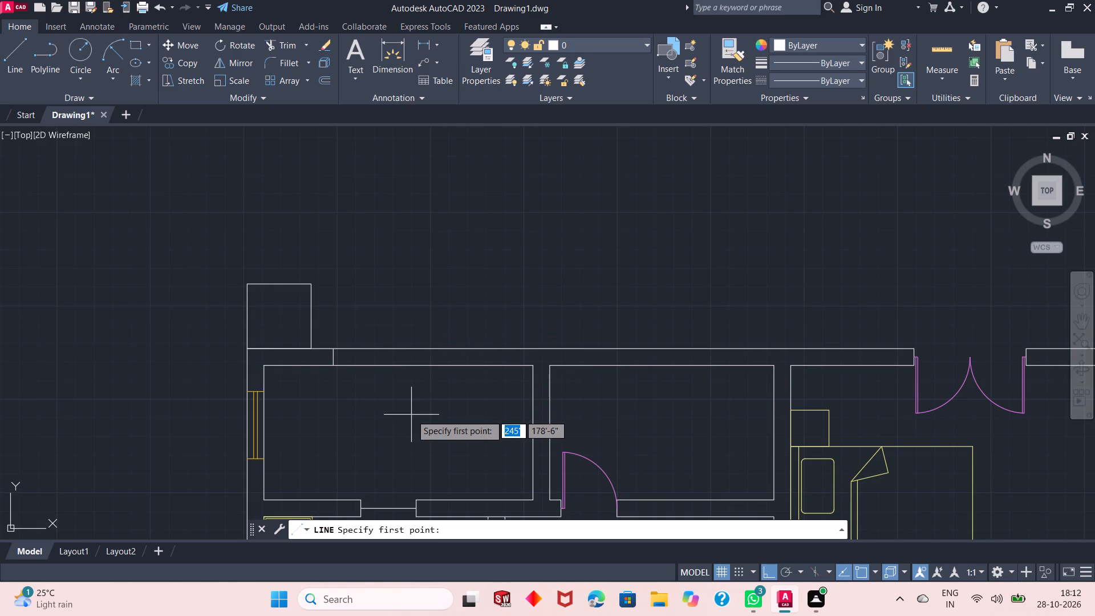
pyautogui.click(423, 350)
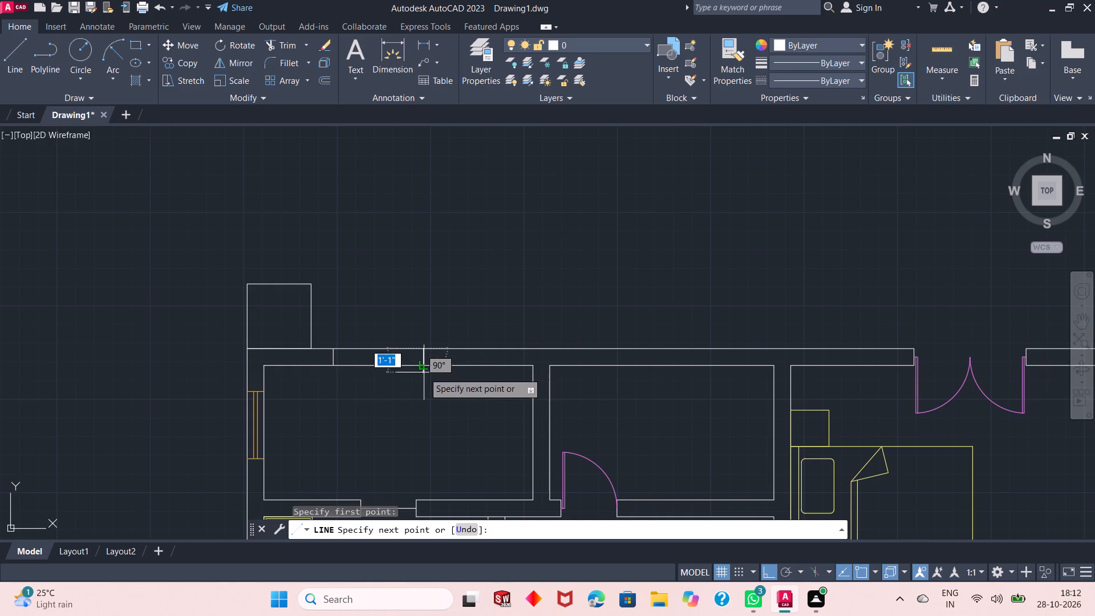
pyautogui.click(421, 366)
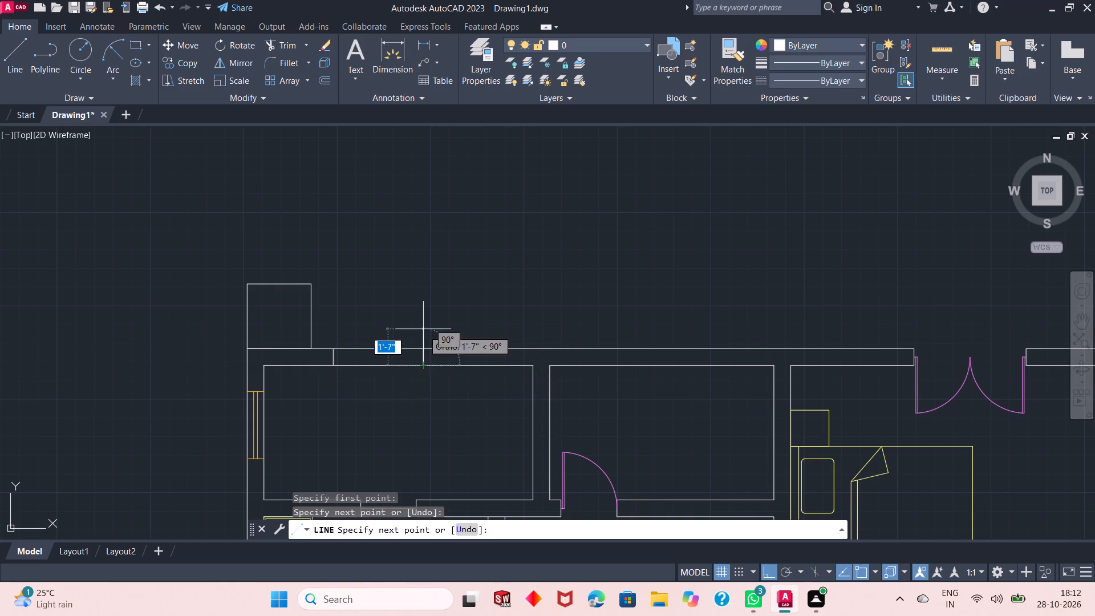
pyautogui.rightClick(423, 329)
pyautogui.click(435, 336)
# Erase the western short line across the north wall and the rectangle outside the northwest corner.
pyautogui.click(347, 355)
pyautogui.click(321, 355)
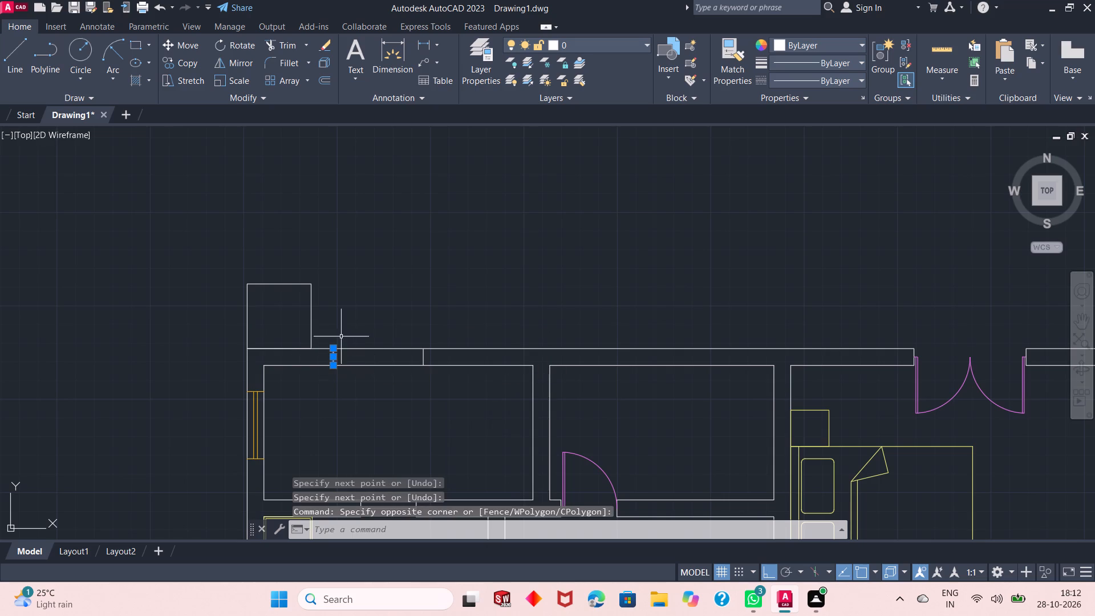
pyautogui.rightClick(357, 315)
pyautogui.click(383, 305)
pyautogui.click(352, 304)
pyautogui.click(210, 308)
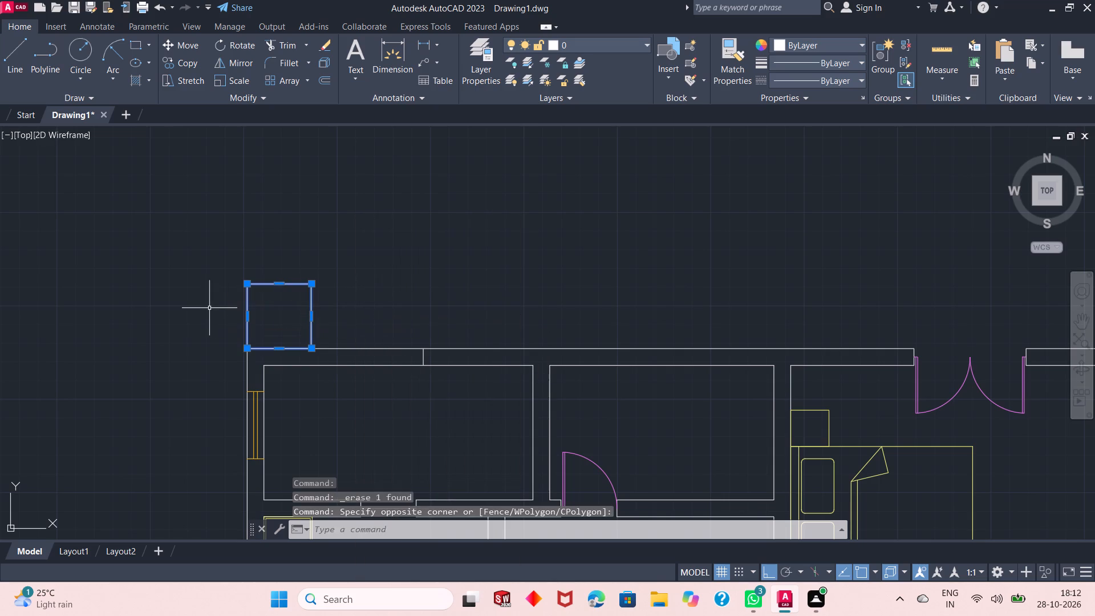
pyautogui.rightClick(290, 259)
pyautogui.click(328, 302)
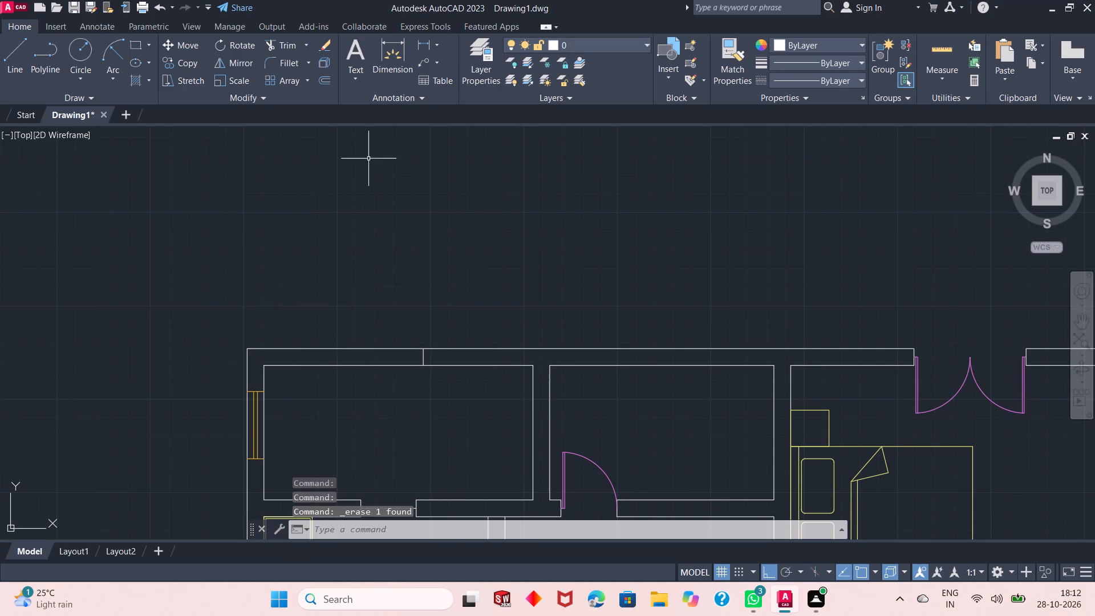
# Draw a short line across the north wall, a little west of the remaining cross line above the northwest room.
pyautogui.click(14, 59)
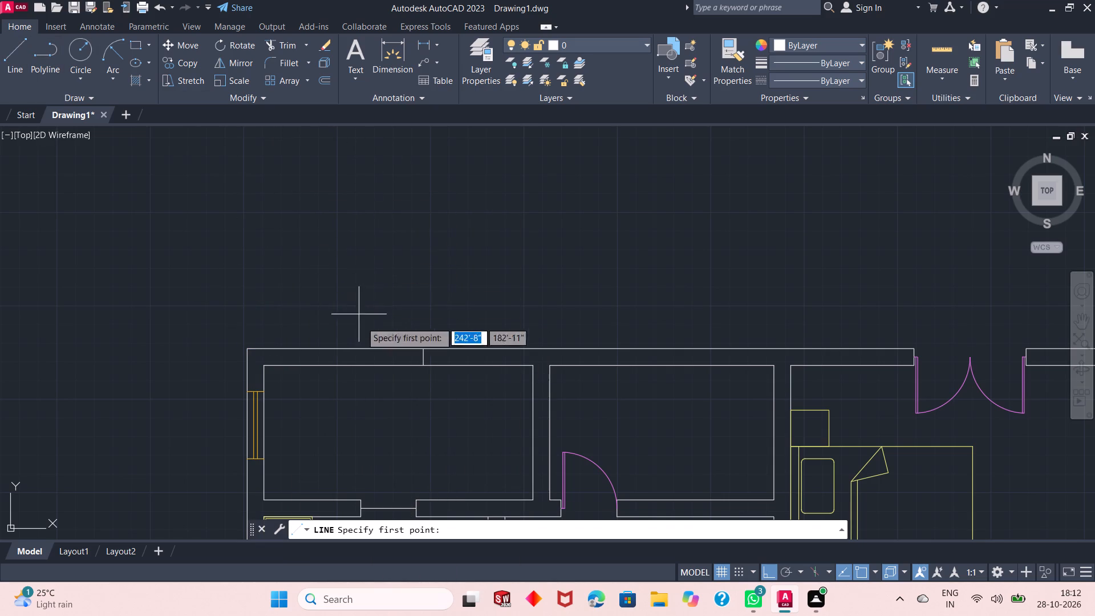
pyautogui.scroll(1, 401, 394)
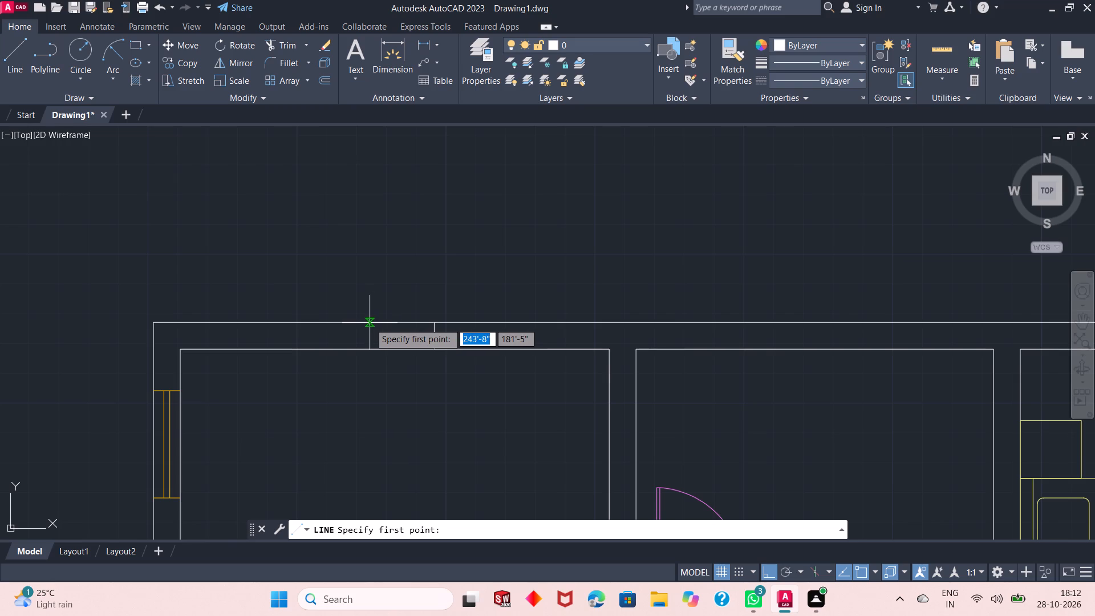
pyautogui.click(366, 322)
pyautogui.click(364, 348)
pyautogui.rightClick(371, 298)
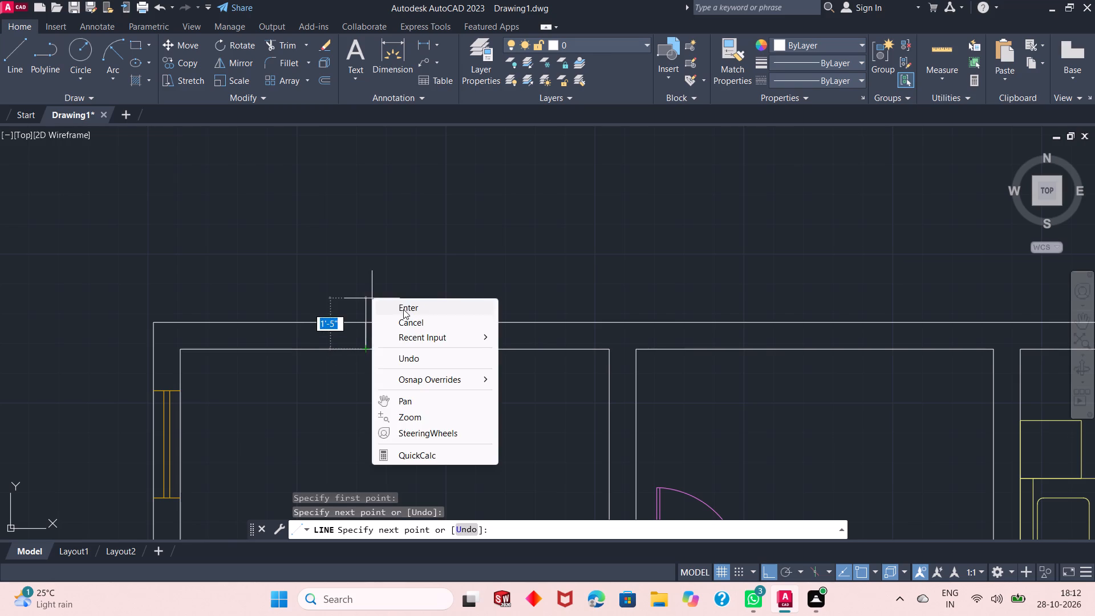
pyautogui.click(403, 309)
pyautogui.scroll(-2, 446, 386)
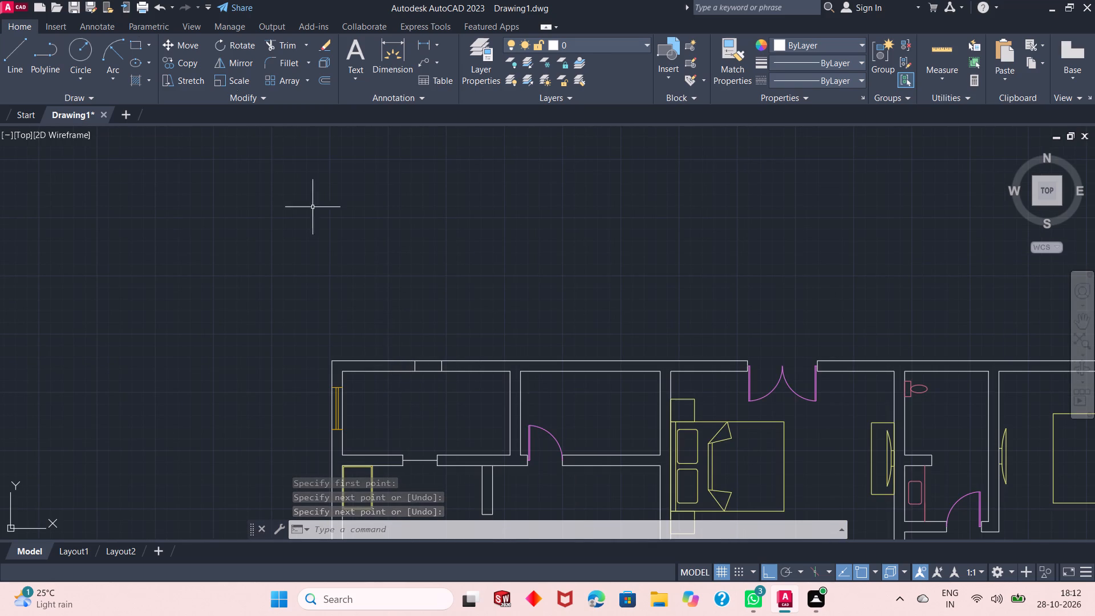
# Draw a rectangle about 3'-9" by 3'-2" outside the house, starting from the northwest outer wall corner.
pyautogui.click(134, 40)
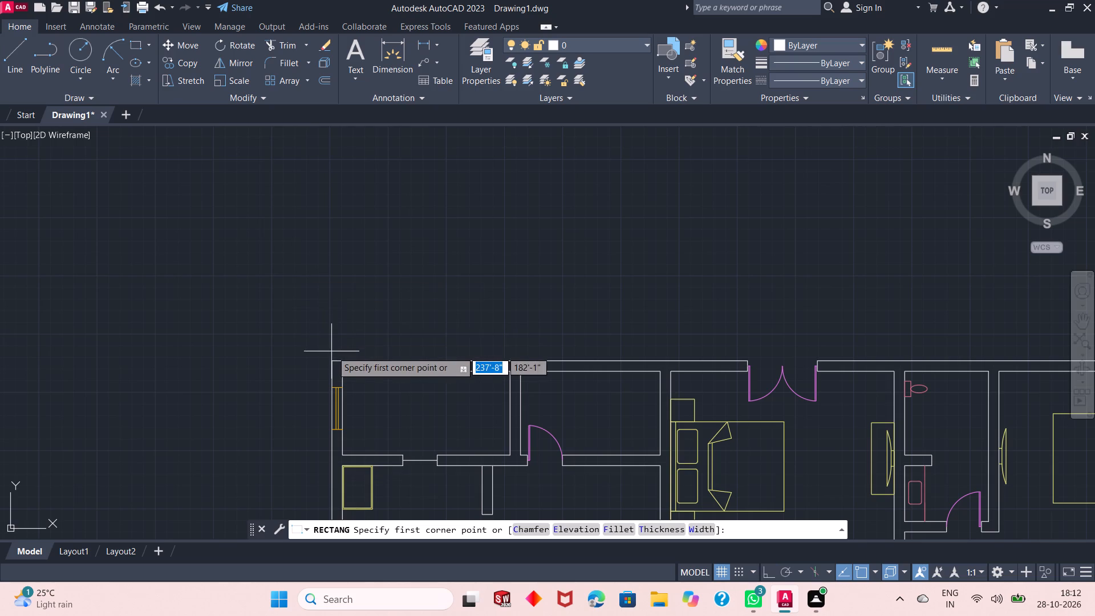
pyautogui.click(332, 358)
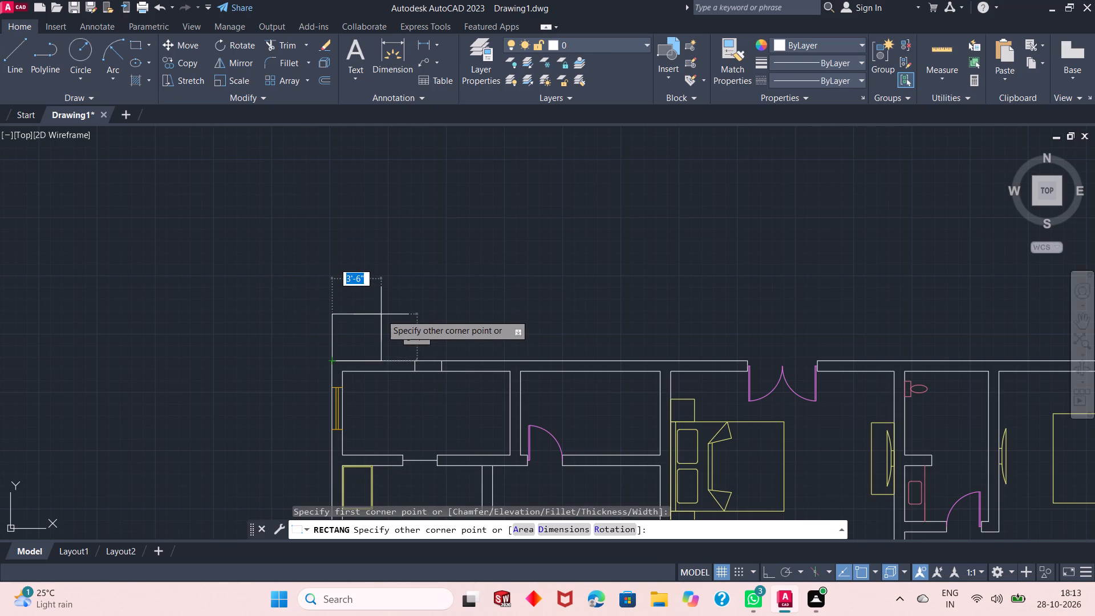
pyautogui.scroll(1, 380, 315)
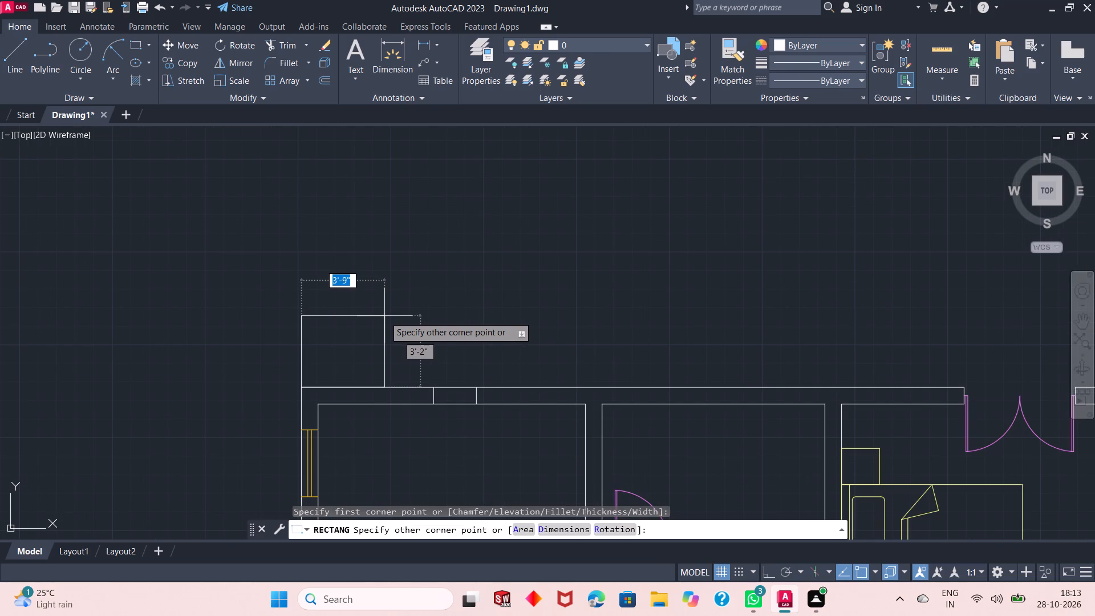
pyautogui.click(385, 315)
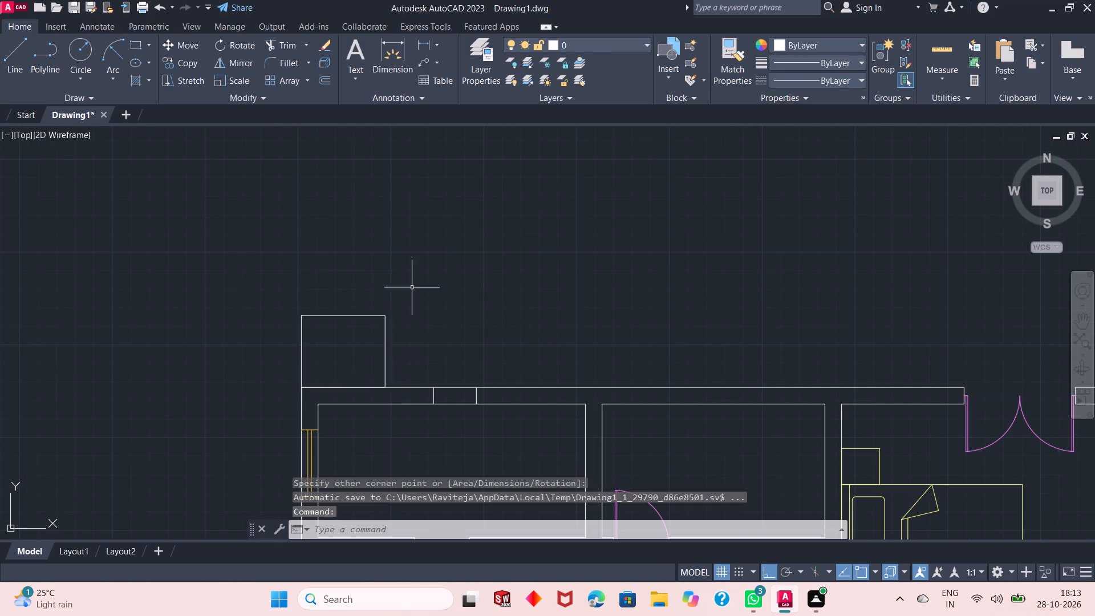
# Offset the rectangle outside the northwest corner 5" inward.
pyautogui.scroll(-1, 249, 322)
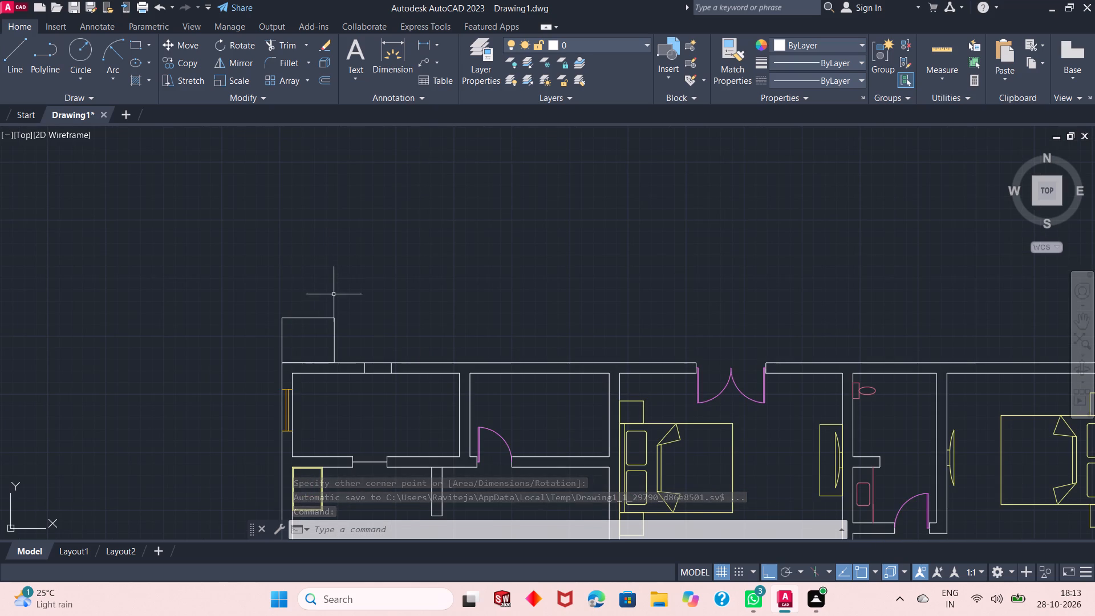
pyautogui.click(322, 317)
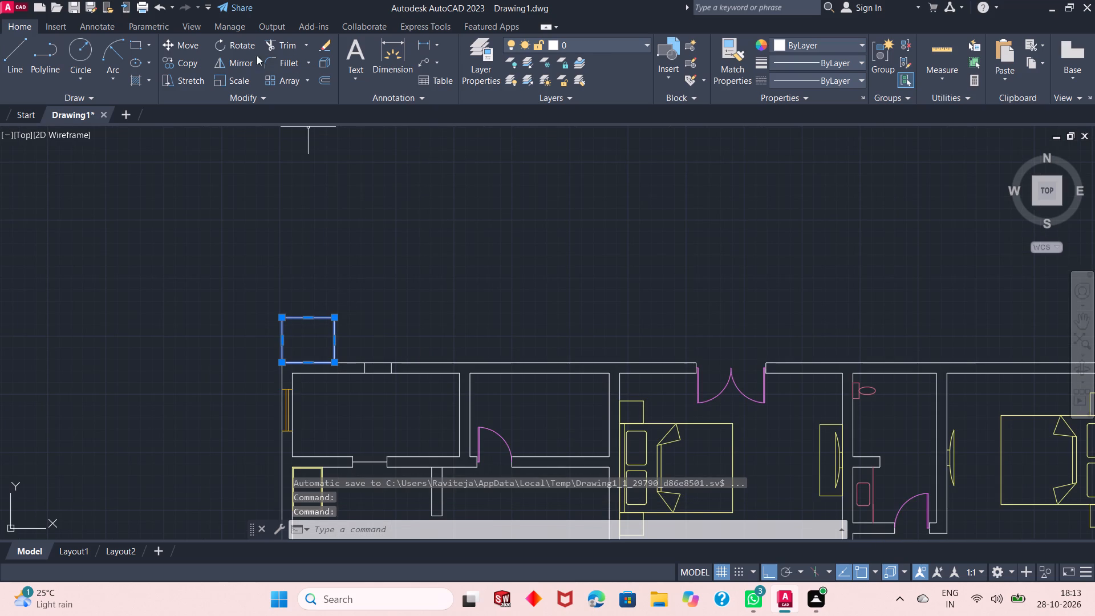
pyautogui.click(330, 83)
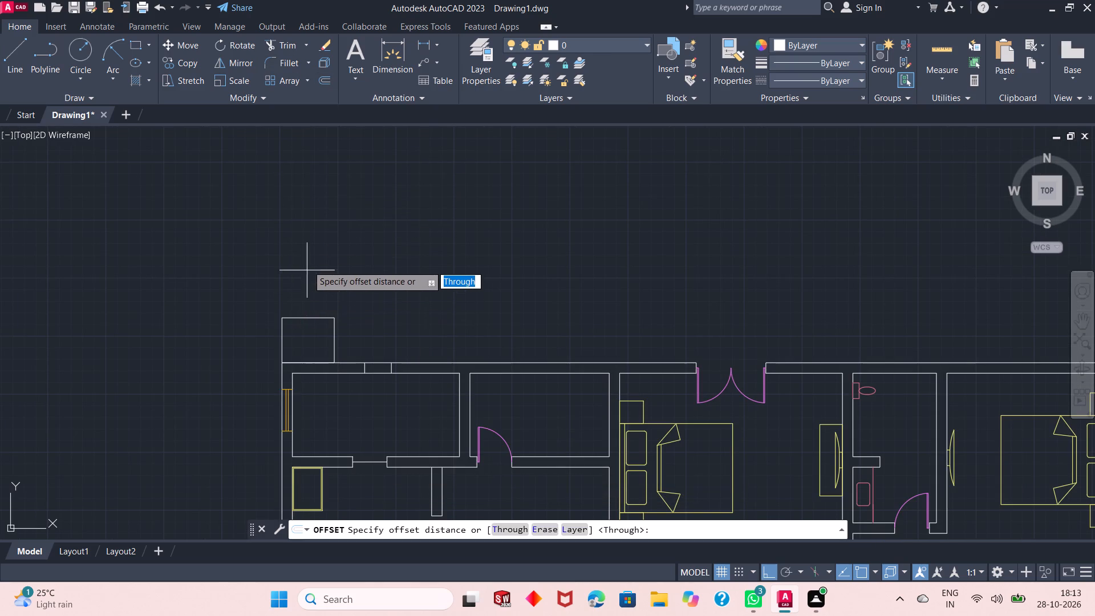
pyautogui.rightClick(307, 240)
pyautogui.click(334, 244)
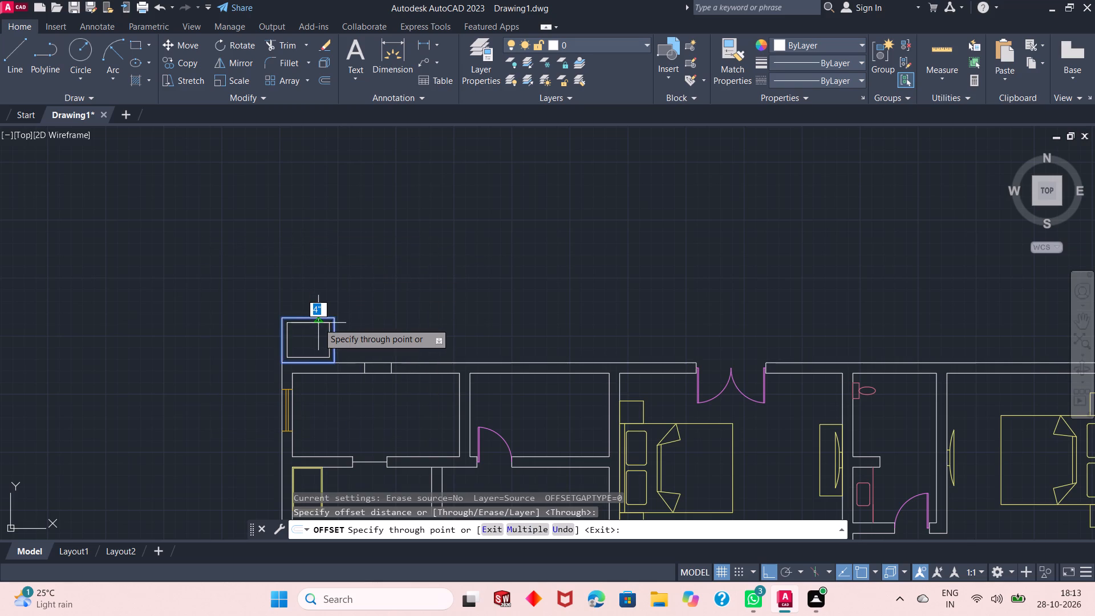
pyautogui.scroll(1, 318, 323)
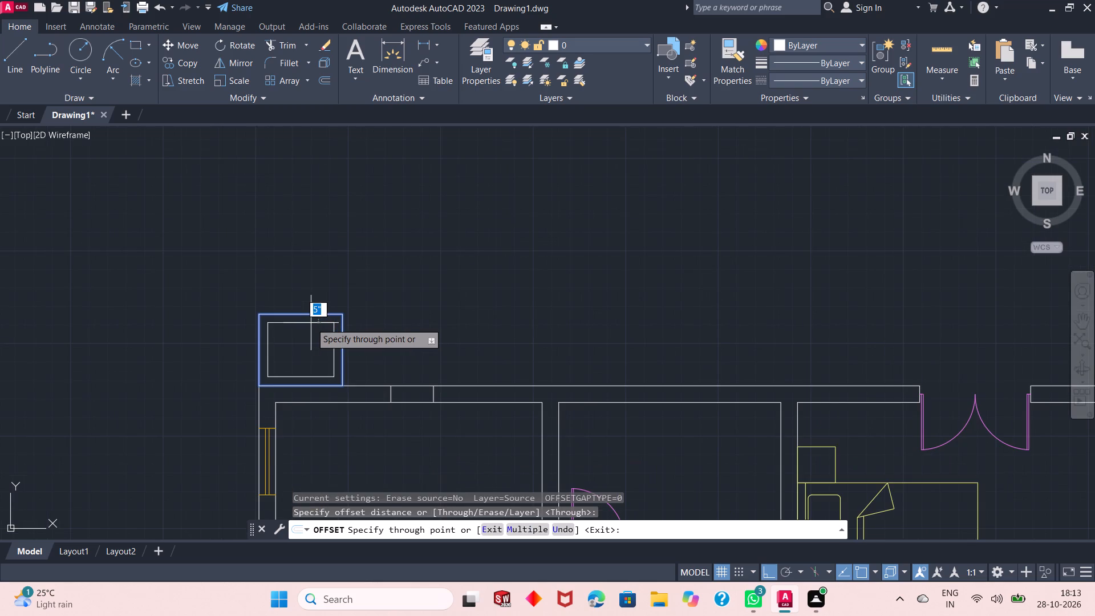
pyautogui.write('5"')
pyautogui.press('Return')
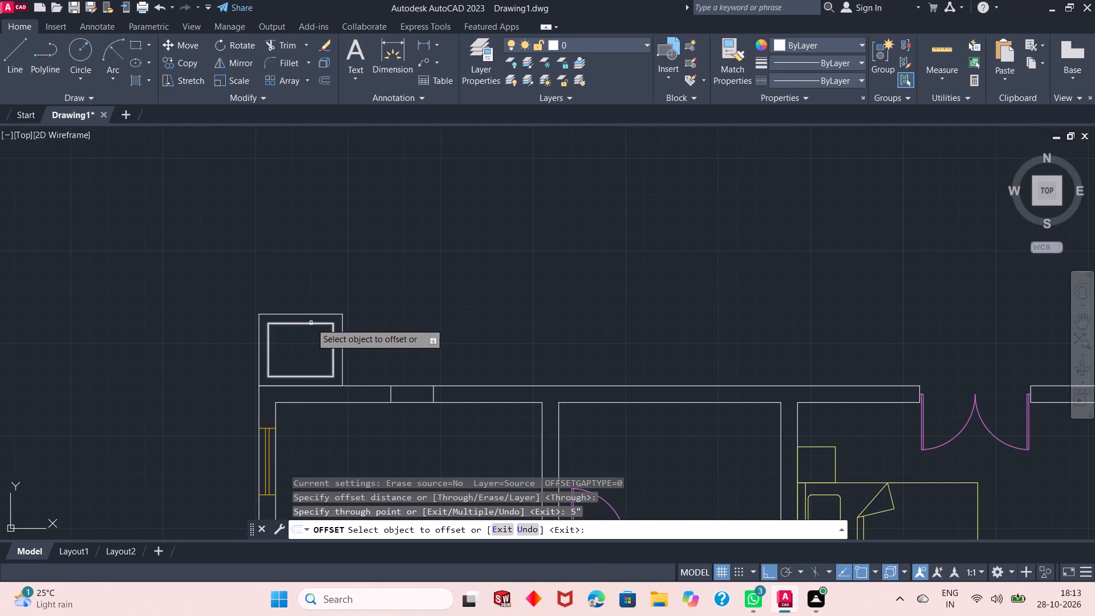
pyautogui.rightClick(221, 276)
pyautogui.click(235, 280)
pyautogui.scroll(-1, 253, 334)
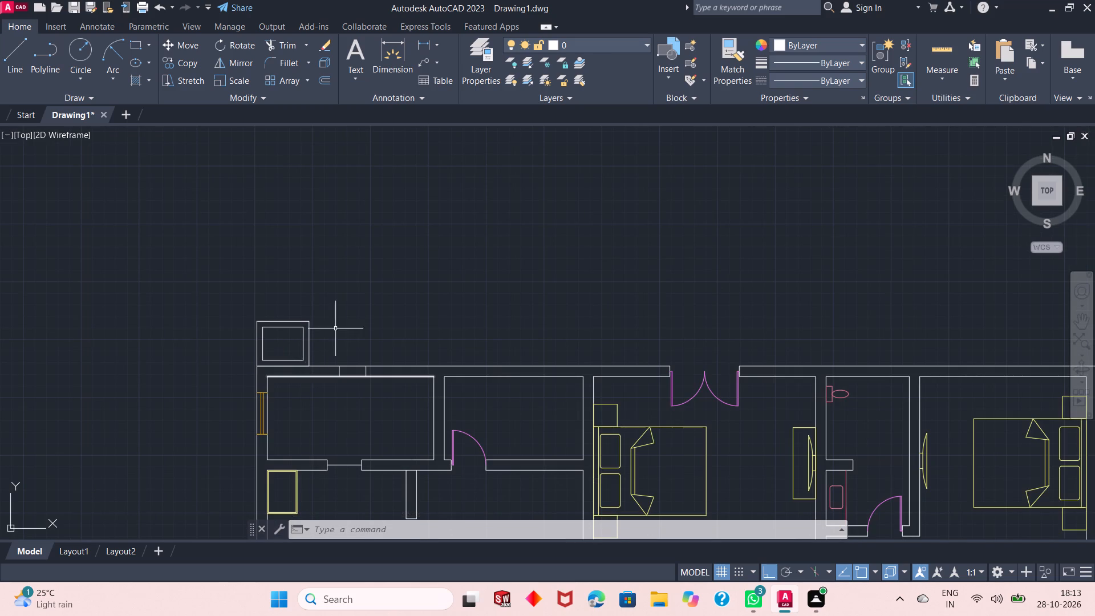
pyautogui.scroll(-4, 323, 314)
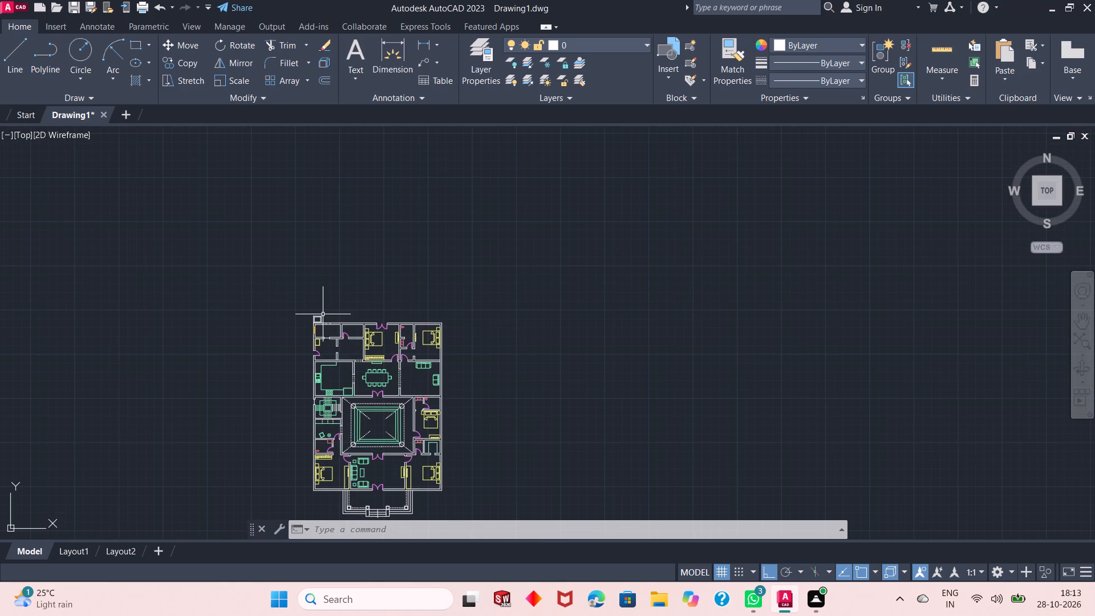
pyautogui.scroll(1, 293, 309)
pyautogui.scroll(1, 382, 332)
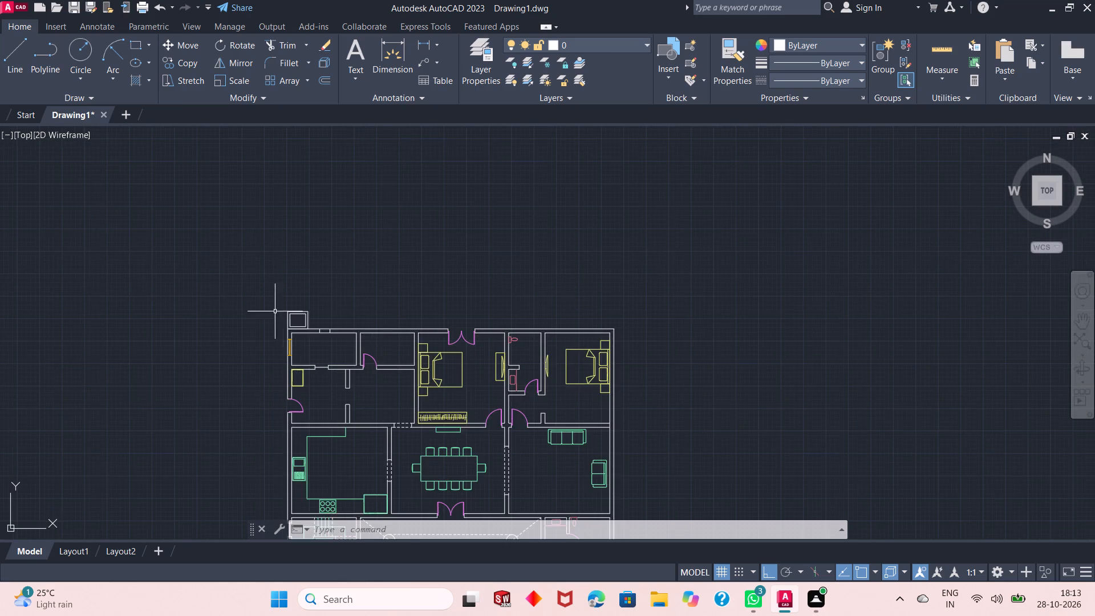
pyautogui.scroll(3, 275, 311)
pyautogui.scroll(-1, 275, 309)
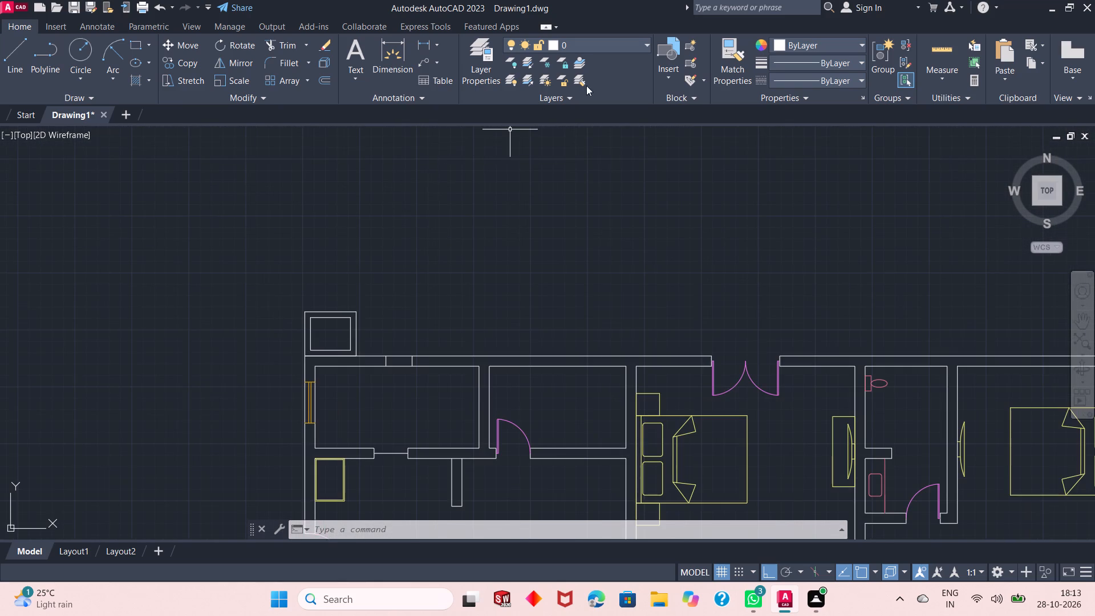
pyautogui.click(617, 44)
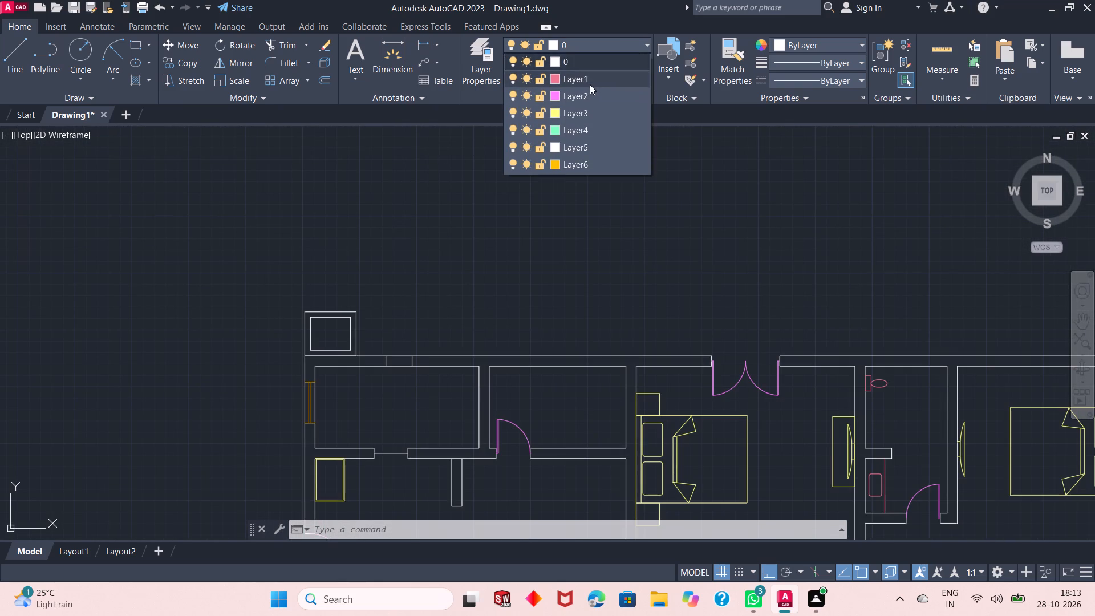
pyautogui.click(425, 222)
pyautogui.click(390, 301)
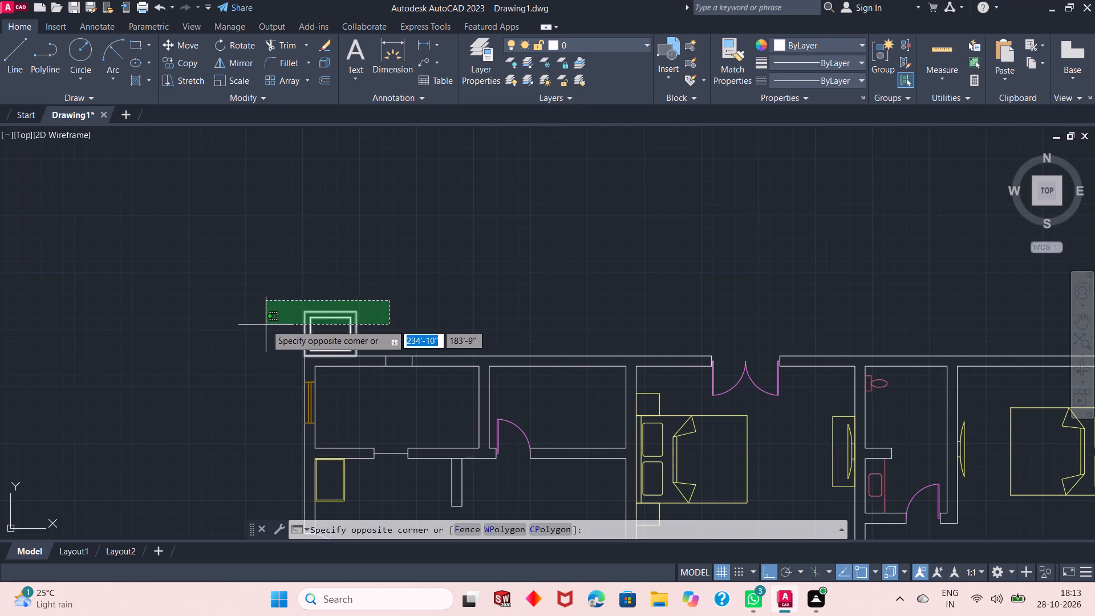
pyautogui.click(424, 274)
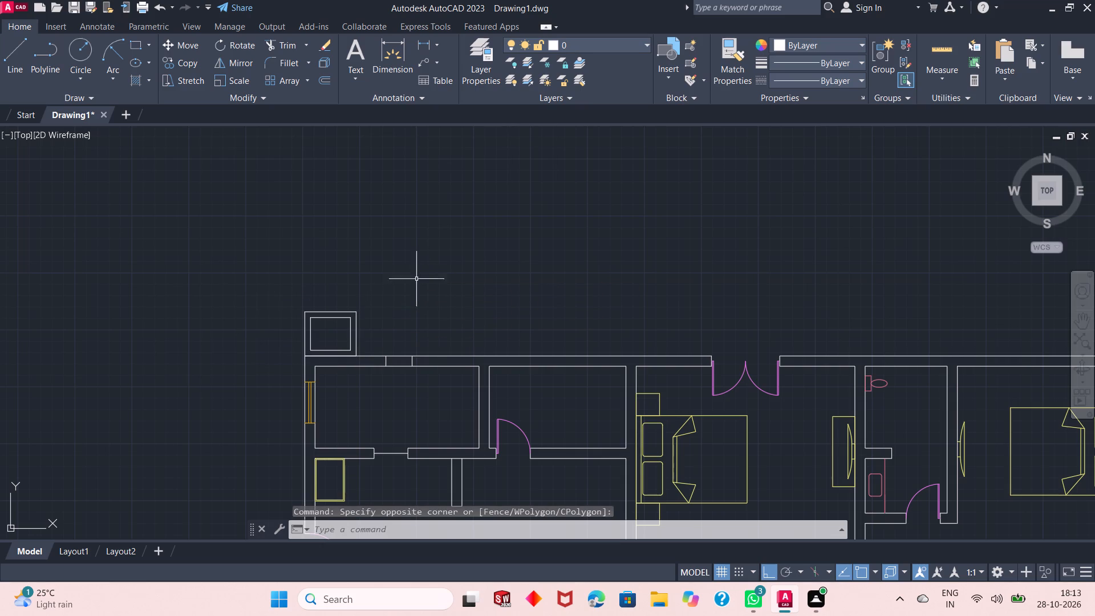
# Trim the inner face line of the north wall between the two short cross lines above the northwest room.
pyautogui.scroll(1, 412, 398)
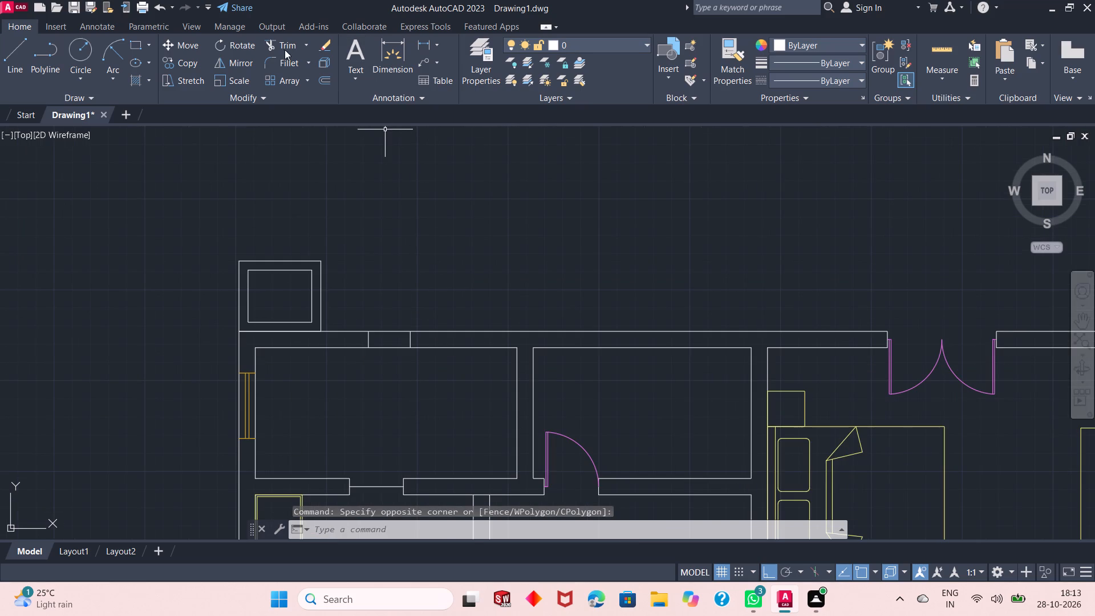
pyautogui.click(283, 50)
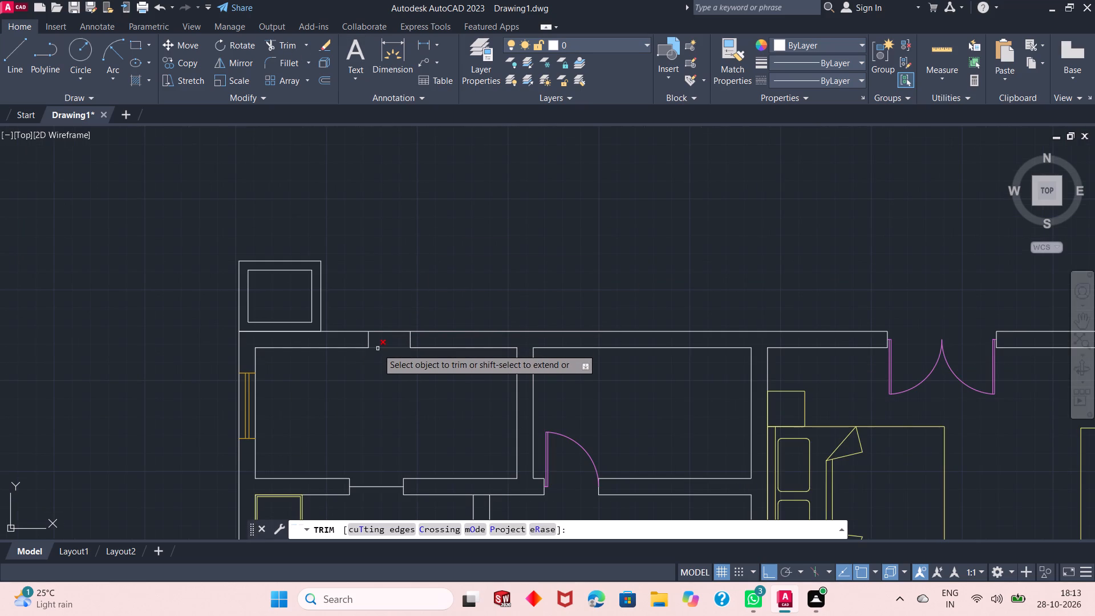
pyautogui.click(378, 348)
pyautogui.rightClick(398, 247)
pyautogui.click(420, 255)
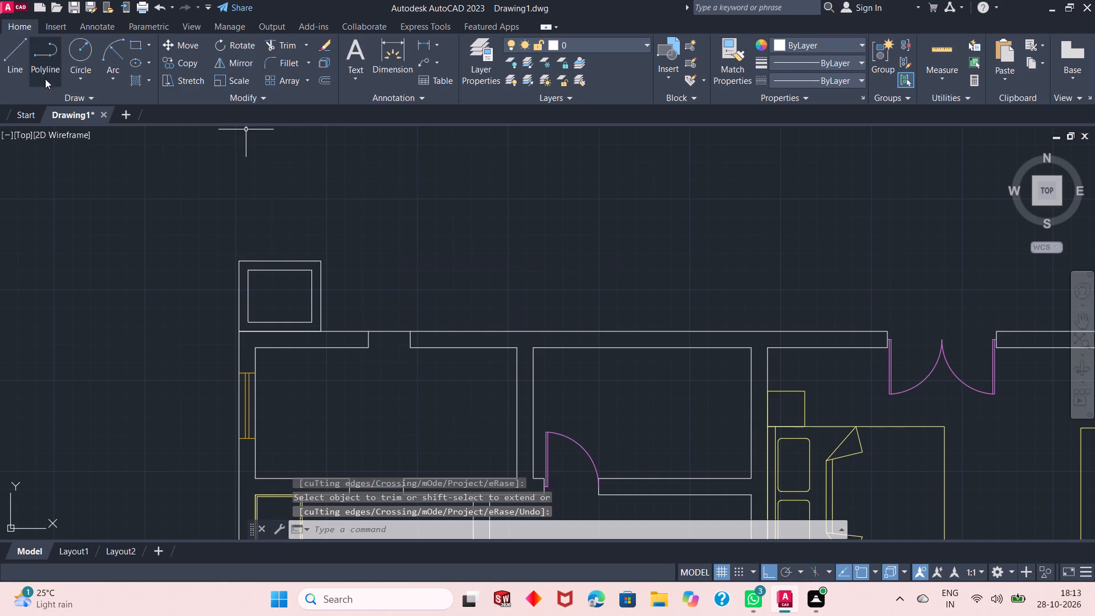
# Draw a horizontal line across the northwest room's north wall opening, just inside the outer wall face.
pyautogui.click(17, 54)
pyautogui.scroll(2, 455, 363)
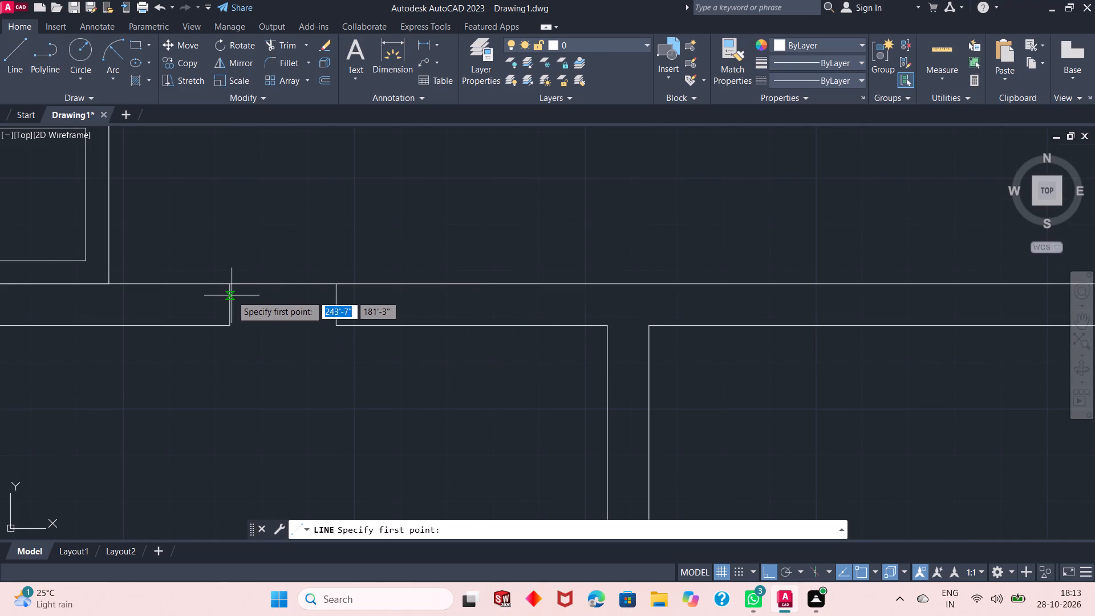
pyautogui.click(232, 295)
pyautogui.click(336, 298)
pyautogui.rightClick(348, 266)
pyautogui.click(380, 275)
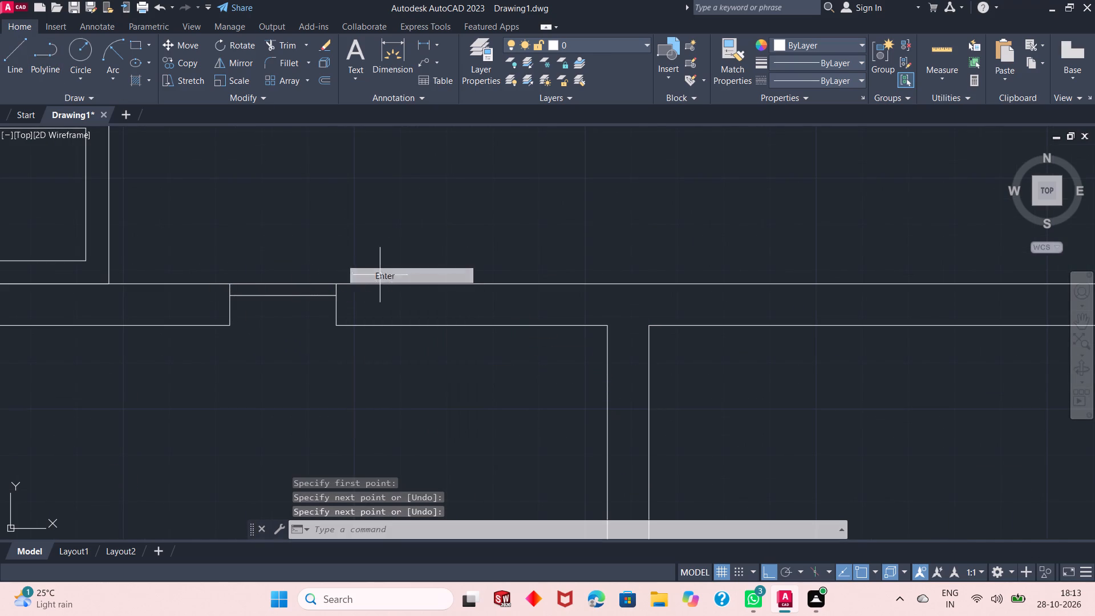
# Draw a rectangle about 3'-3" deep outside the north wall, spanning the partition between the two northwest rooms and level with the small enclosure.
pyautogui.scroll(-1, 287, 353)
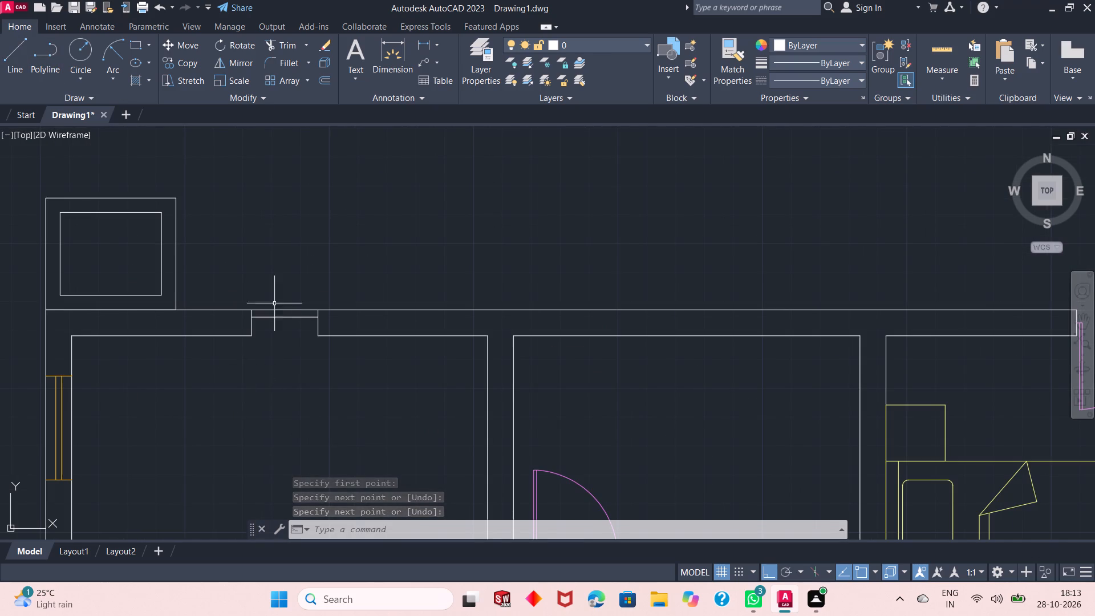
pyautogui.click(136, 47)
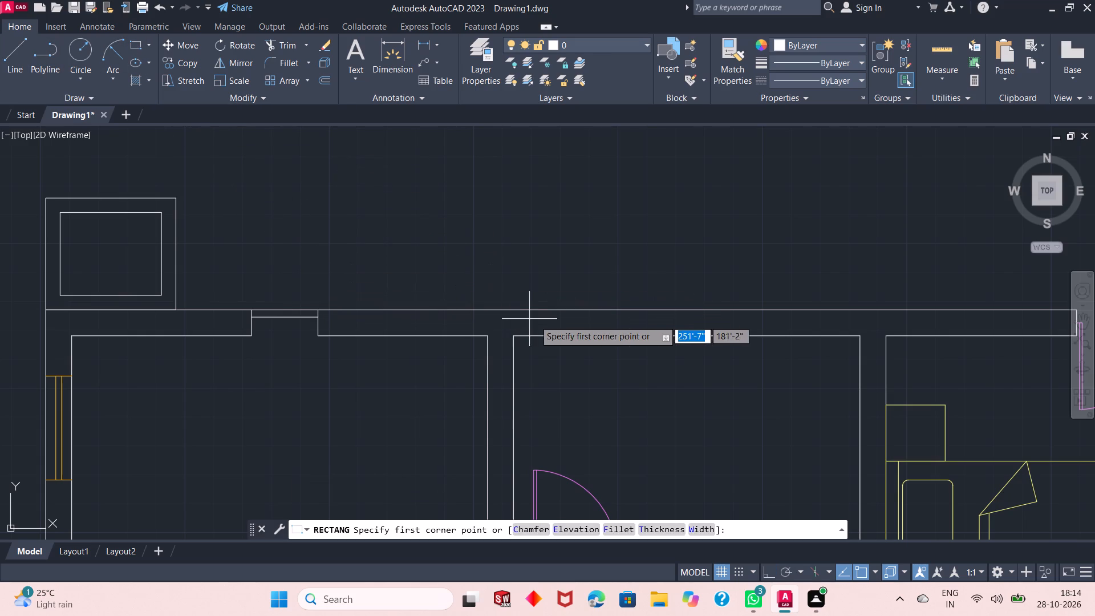
pyautogui.scroll(-1, 436, 332)
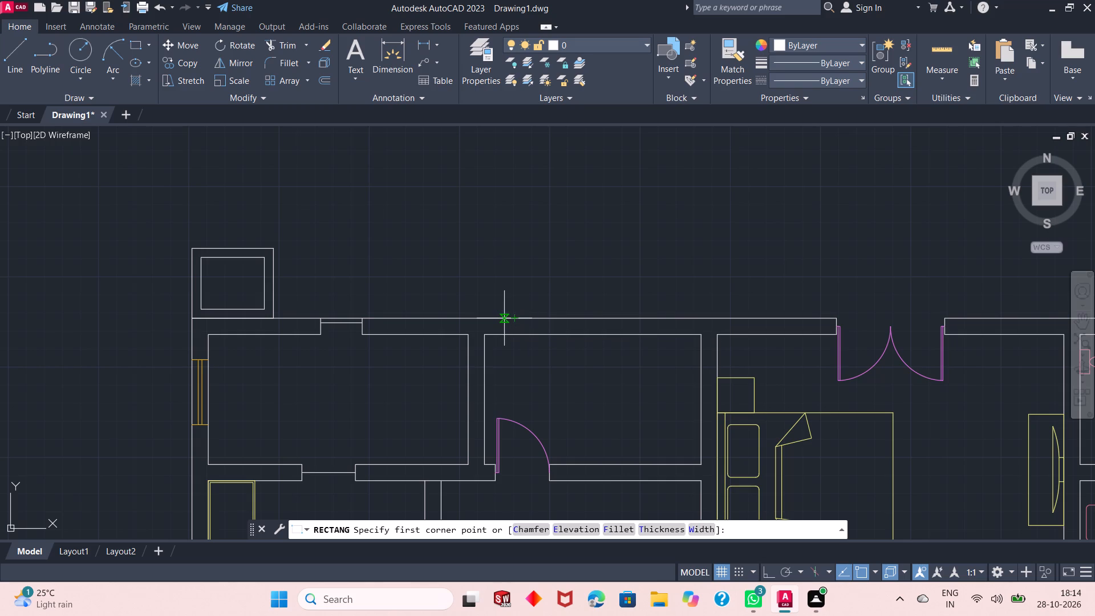
pyautogui.click(515, 319)
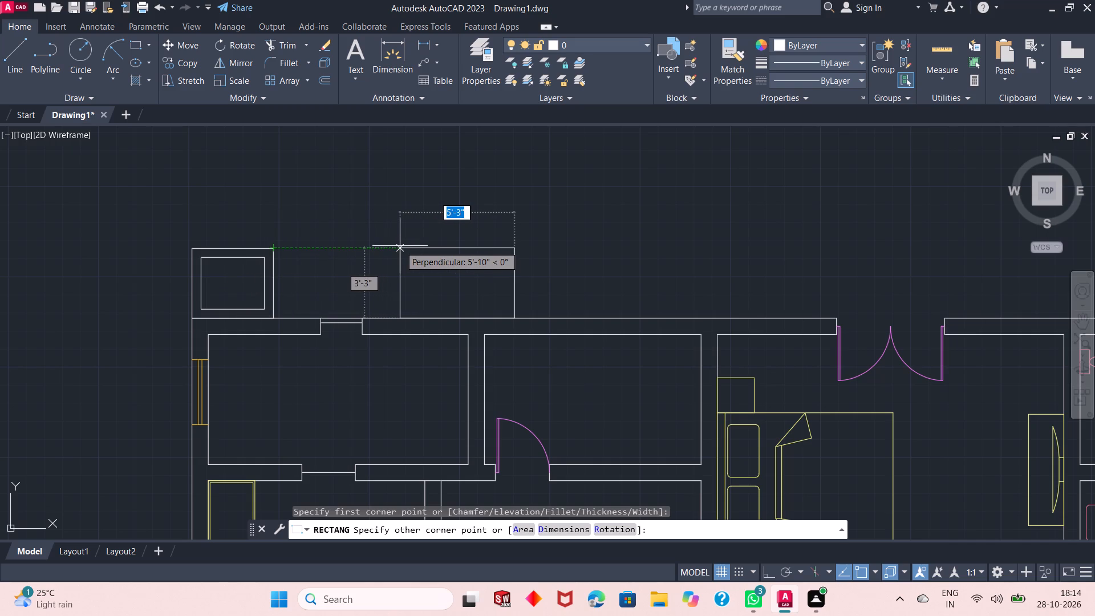
pyautogui.click(411, 246)
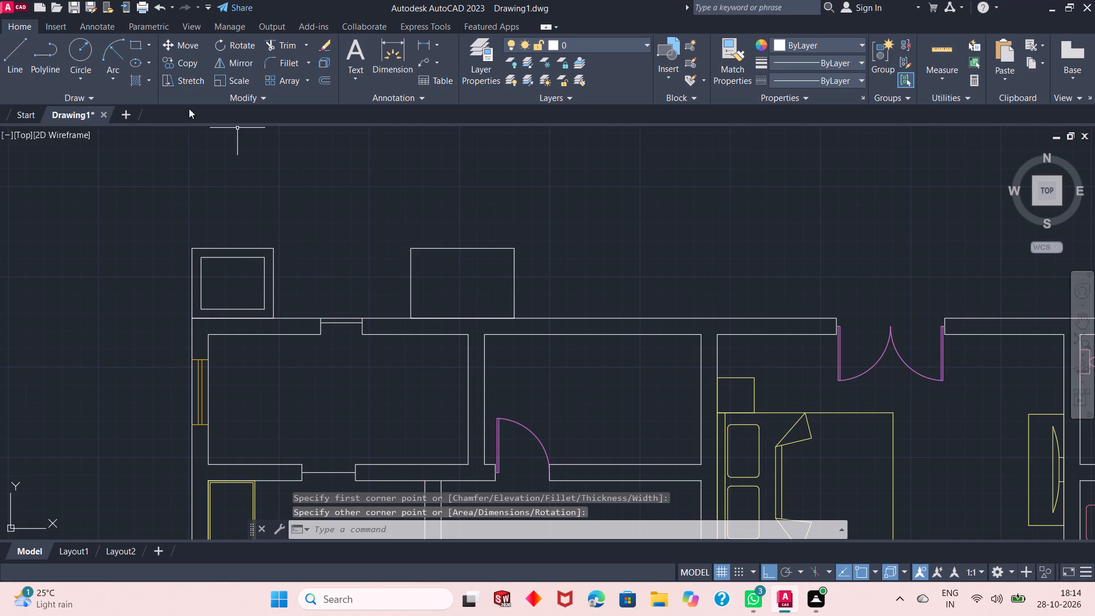
# Draw a shallow outward-bulging arc over the new rectangle's north edge, joining its two outer corners by start, end and radius.
pyautogui.click(118, 53)
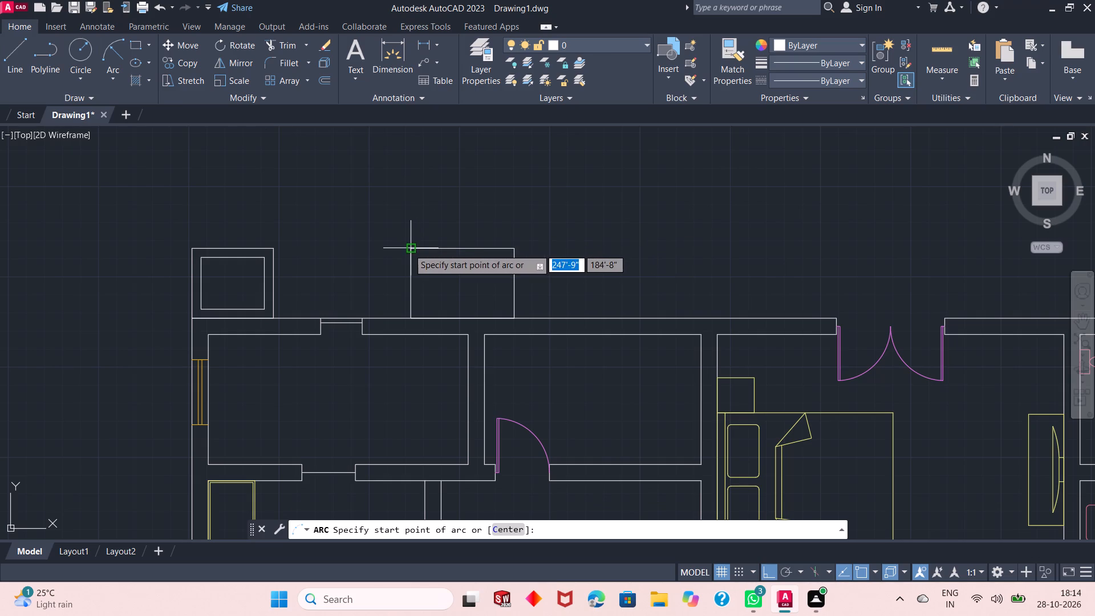
pyautogui.click(514, 245)
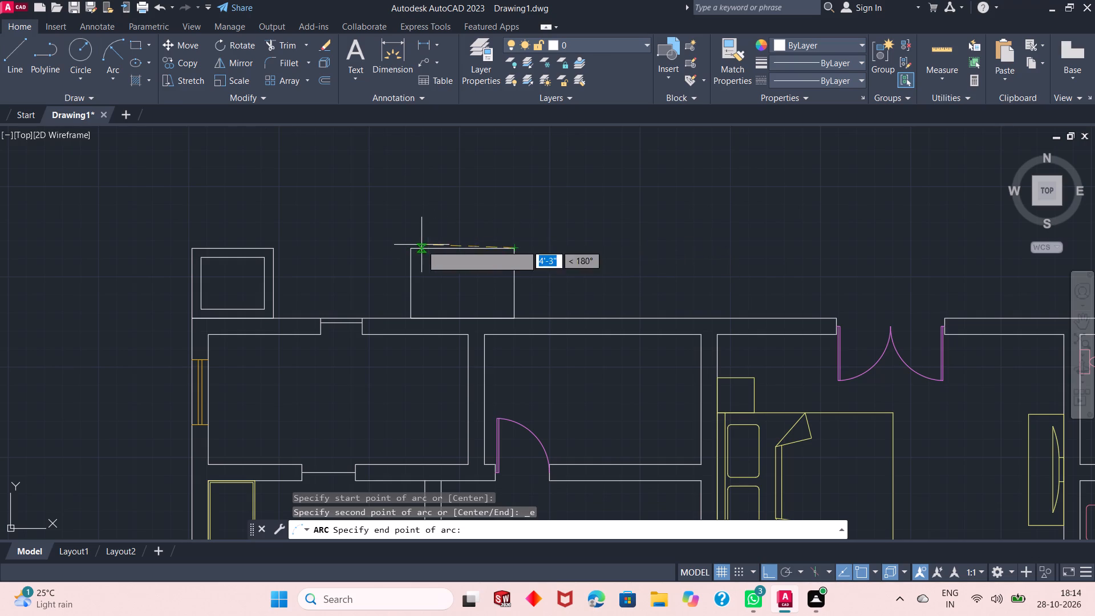
pyautogui.click(405, 248)
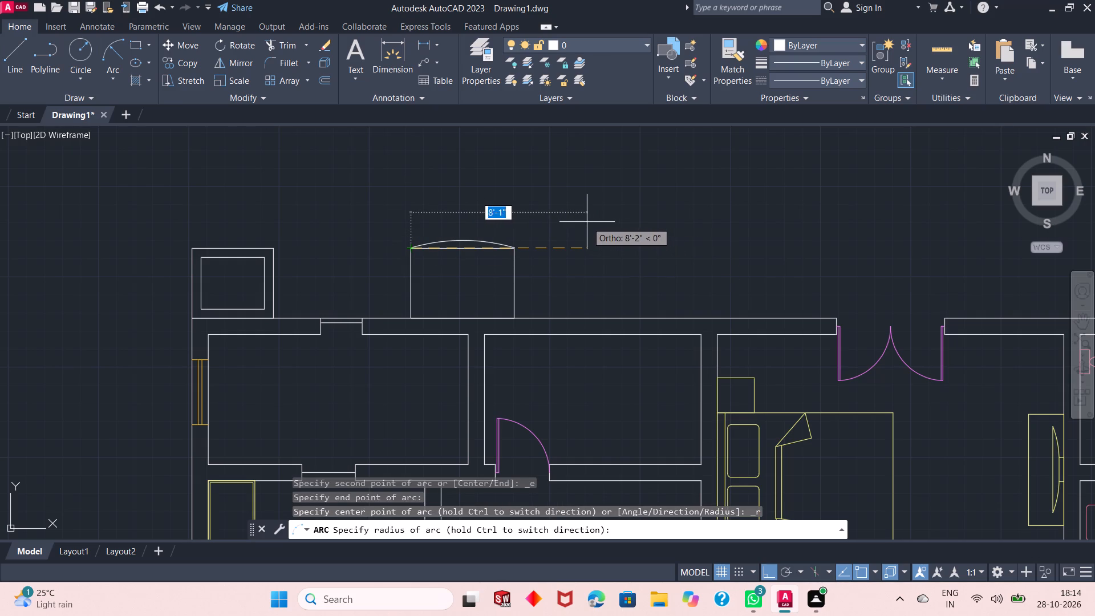
pyautogui.click(562, 218)
# Draw two short lines about 2' apart across the north wall above the second room, just east of the arc-topped rectangle.
pyautogui.scroll(-1, 309, 285)
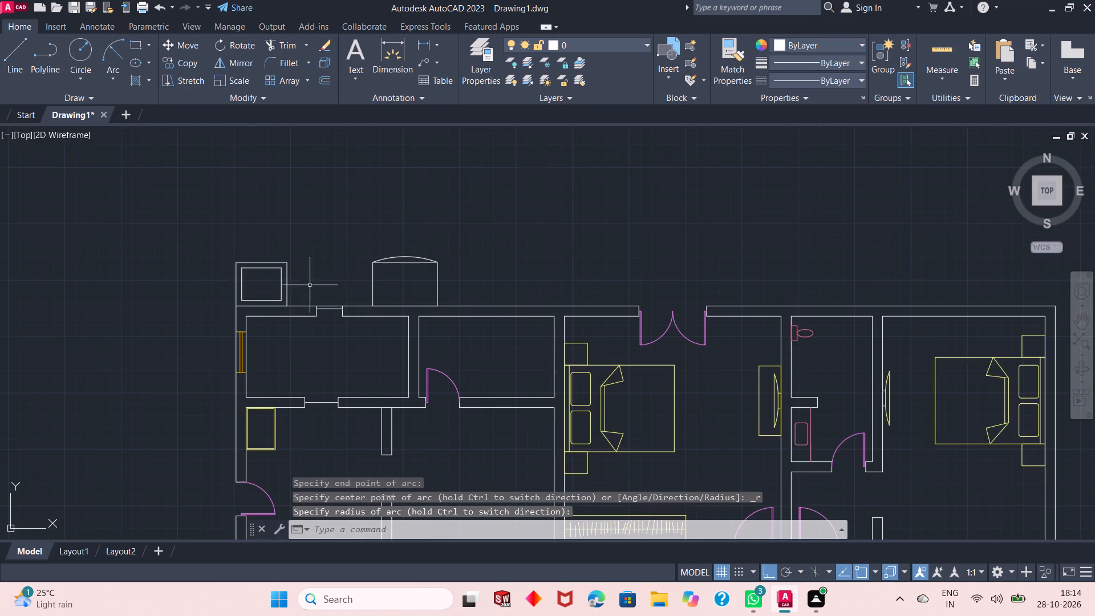
pyautogui.scroll(1, 528, 305)
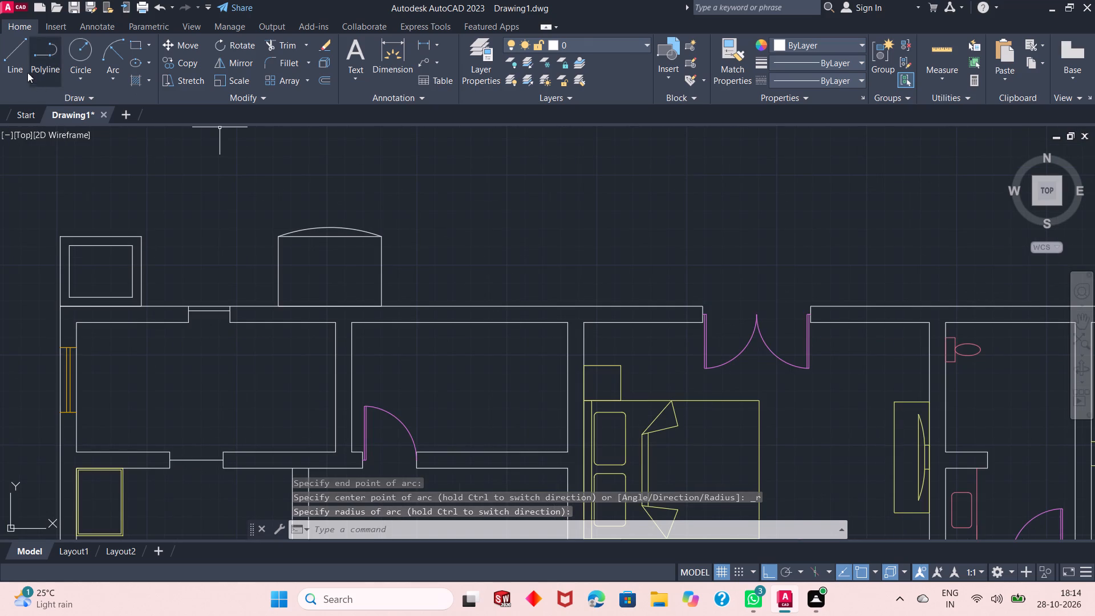
pyautogui.click(21, 55)
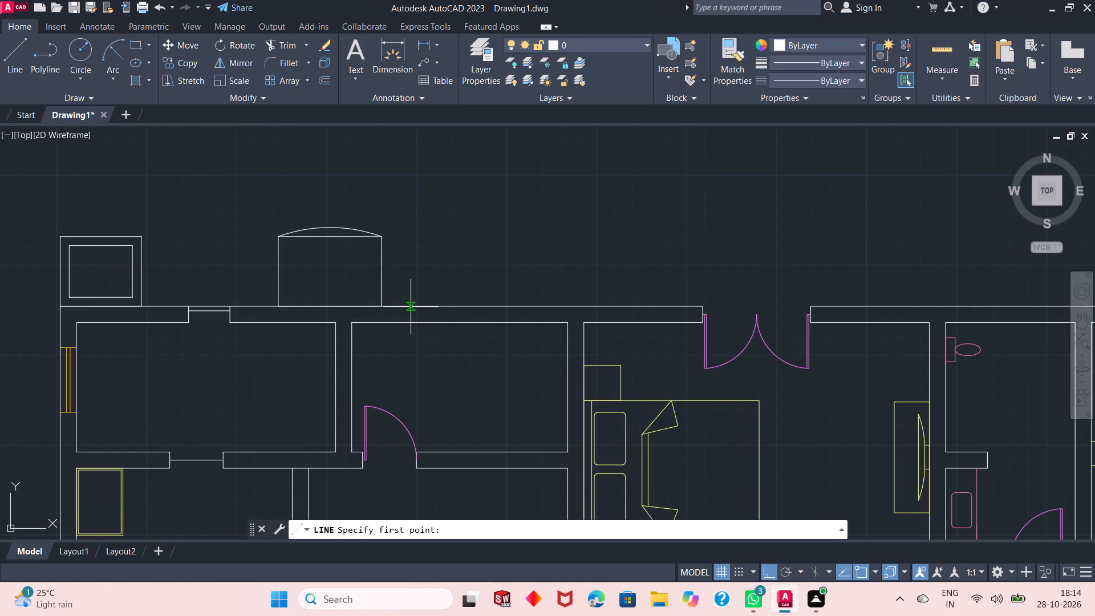
pyautogui.click(404, 305)
pyautogui.click(404, 319)
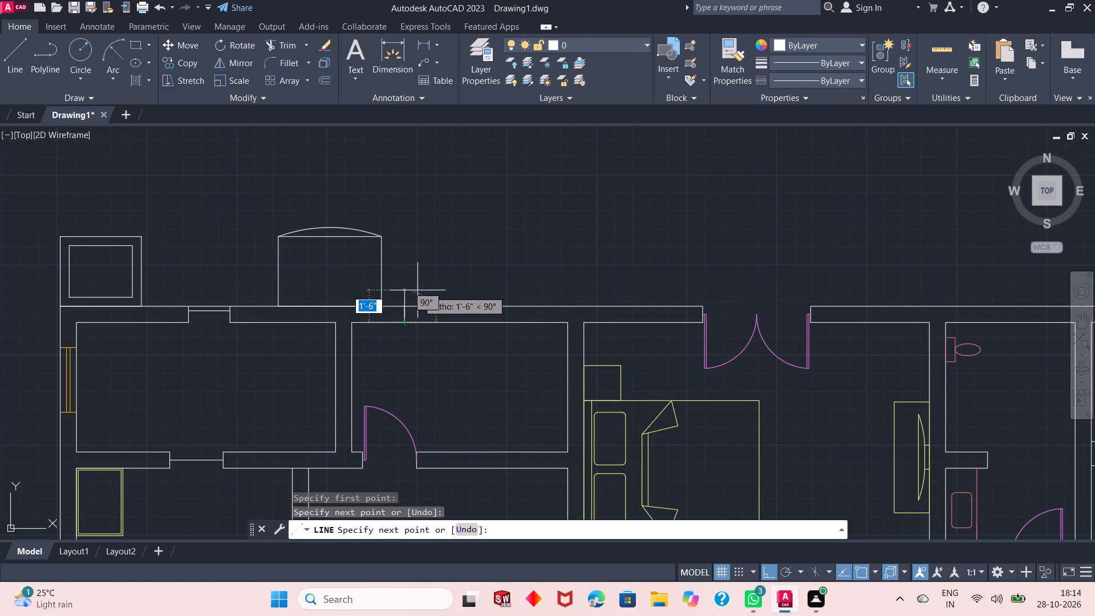
pyautogui.rightClick(419, 289)
pyautogui.click(439, 297)
pyautogui.rightClick(425, 232)
pyautogui.click(449, 238)
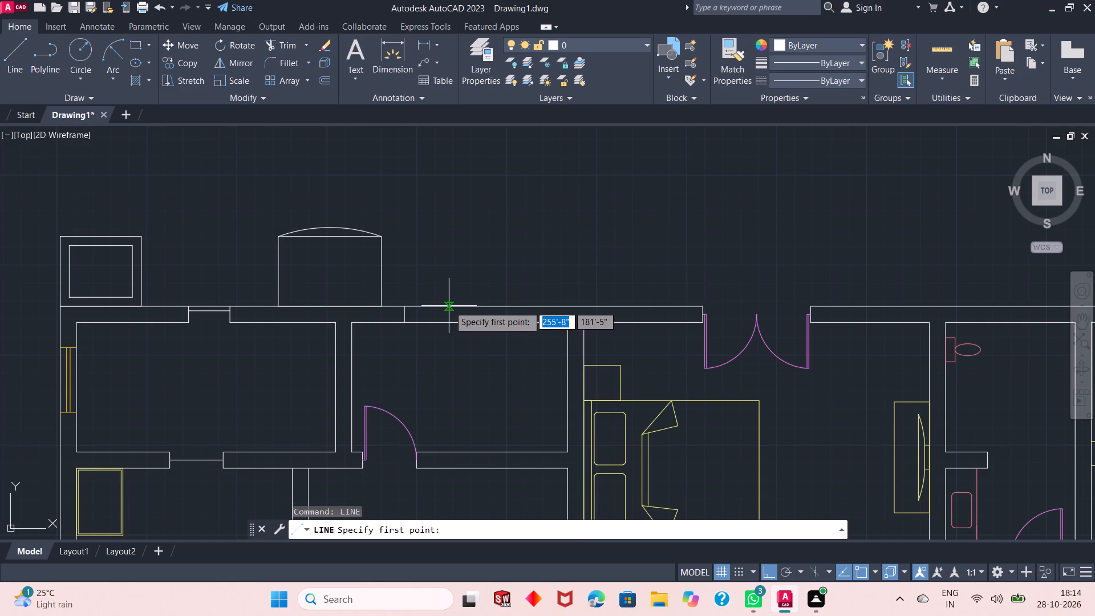
pyautogui.click(447, 306)
pyautogui.click(447, 321)
pyautogui.rightClick(447, 288)
pyautogui.click(467, 291)
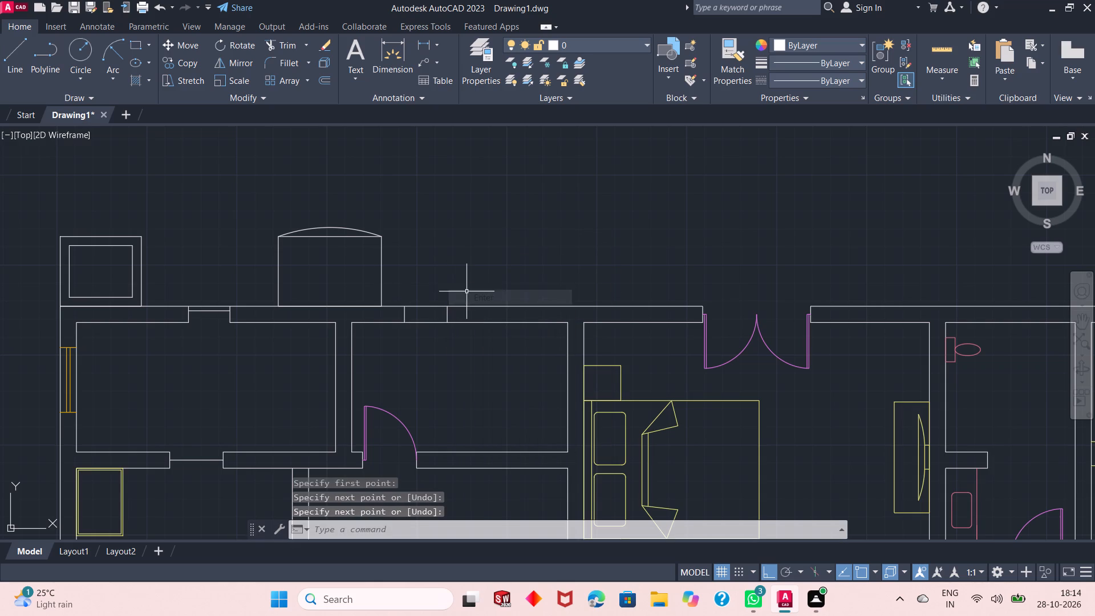
# Trim the inner face line of the north wall between the second room's two short cross lines.
pyautogui.click(270, 36)
pyautogui.click(270, 50)
pyautogui.click(415, 342)
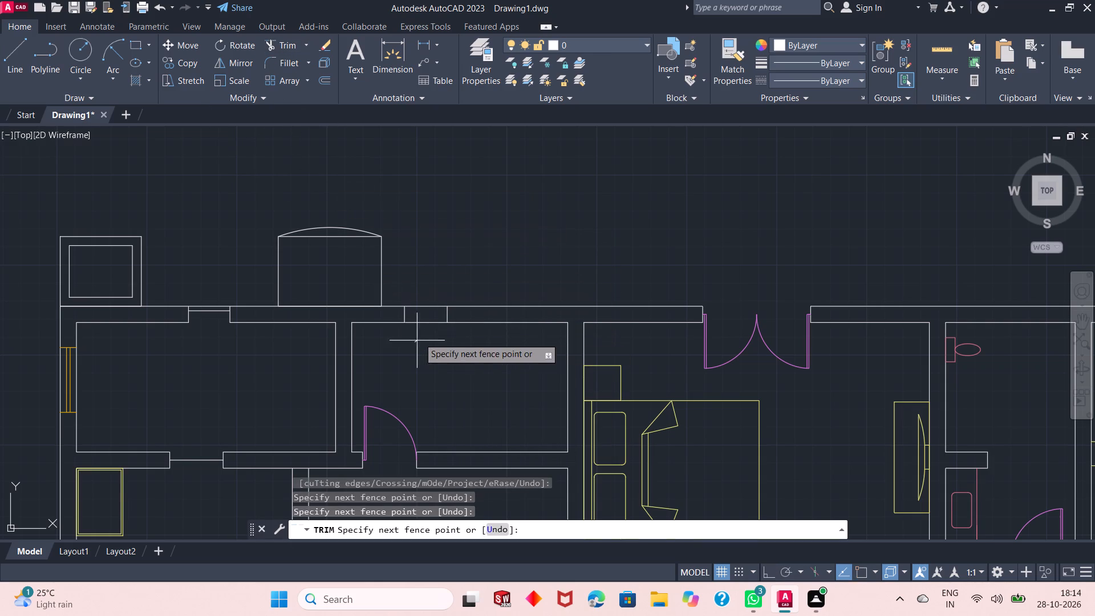
pyautogui.click(422, 323)
pyautogui.click(423, 323)
pyautogui.rightClick(423, 245)
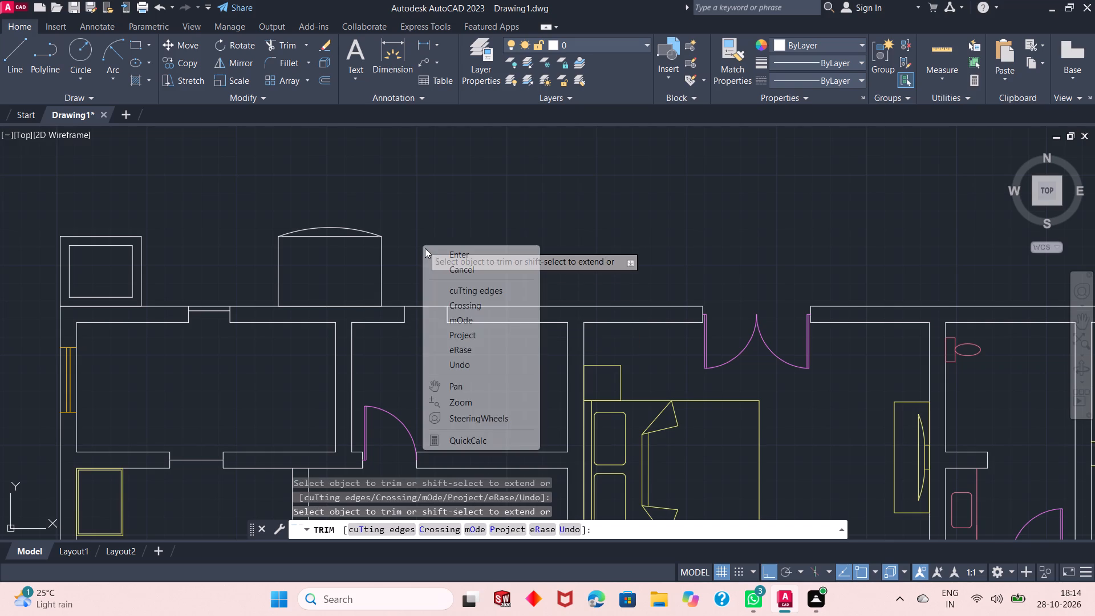
pyautogui.click(435, 253)
# Draw a horizontal line about 2' long across the second room's wall opening, just inside the outer wall face.
pyautogui.scroll(1, 434, 305)
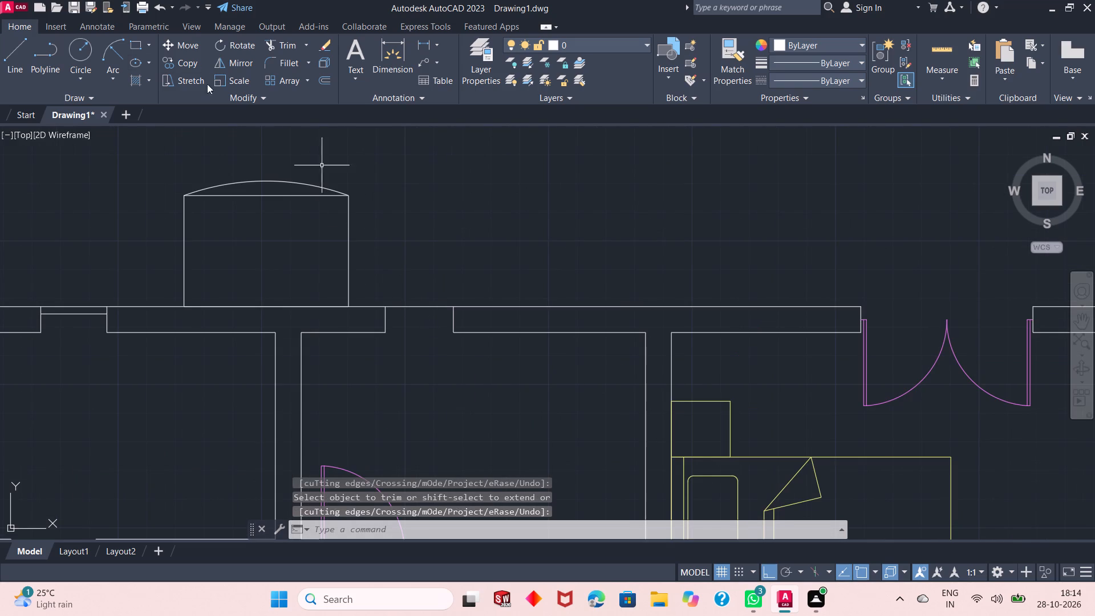
pyautogui.click(15, 62)
pyautogui.scroll(2, 356, 277)
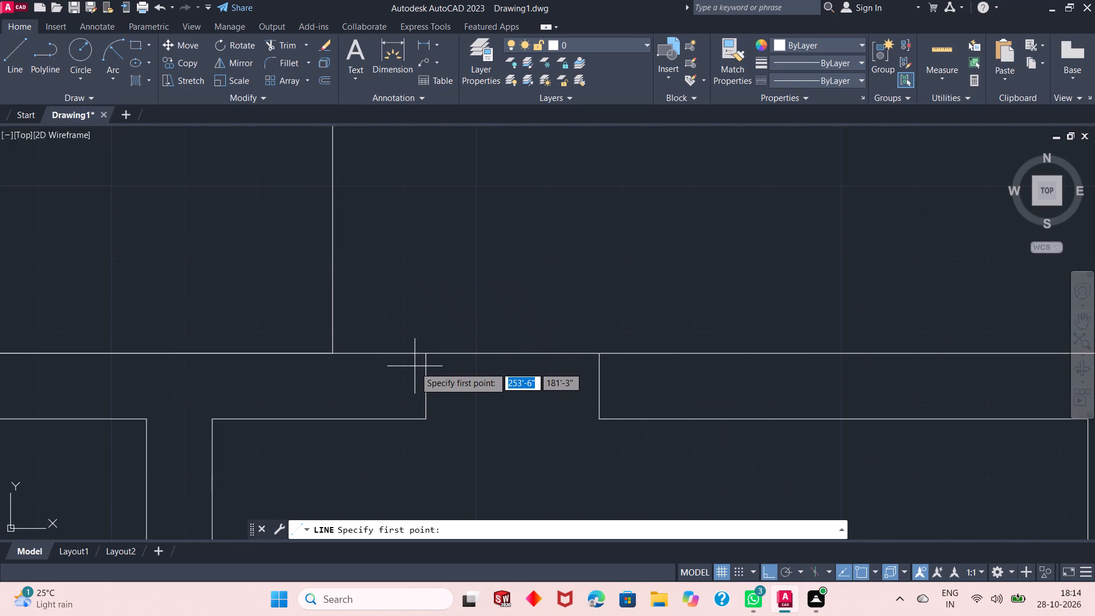
pyautogui.click(426, 370)
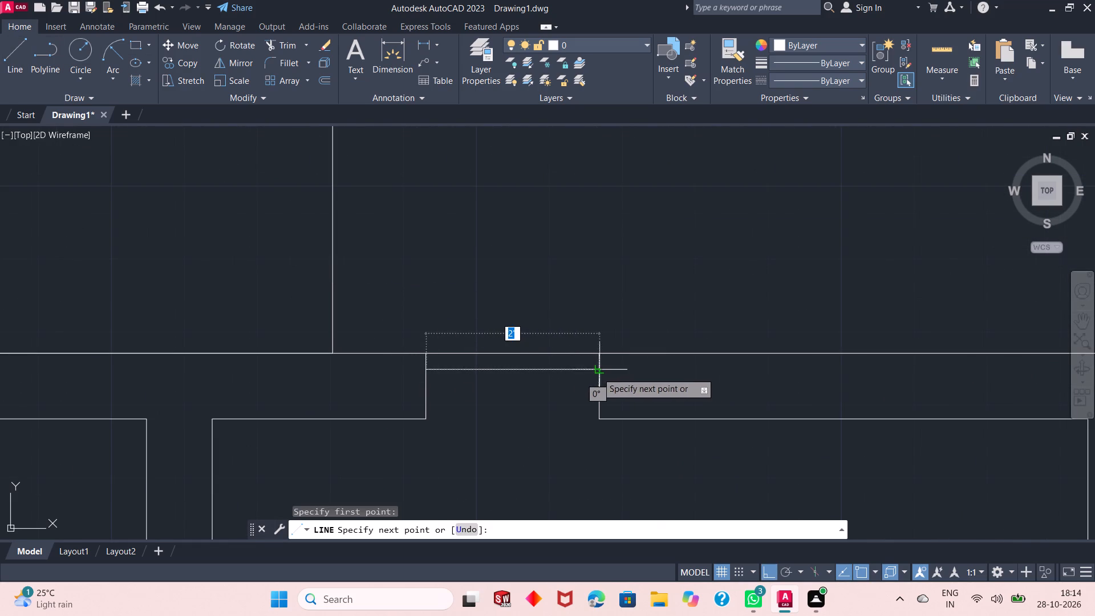
pyautogui.click(597, 372)
pyautogui.rightClick(580, 298)
pyautogui.click(595, 307)
# Draw a three-sided line outline about 5' wide outside the bedroom's north double door, connecting the outer wall corners at both jambs.
pyautogui.scroll(-4, 368, 348)
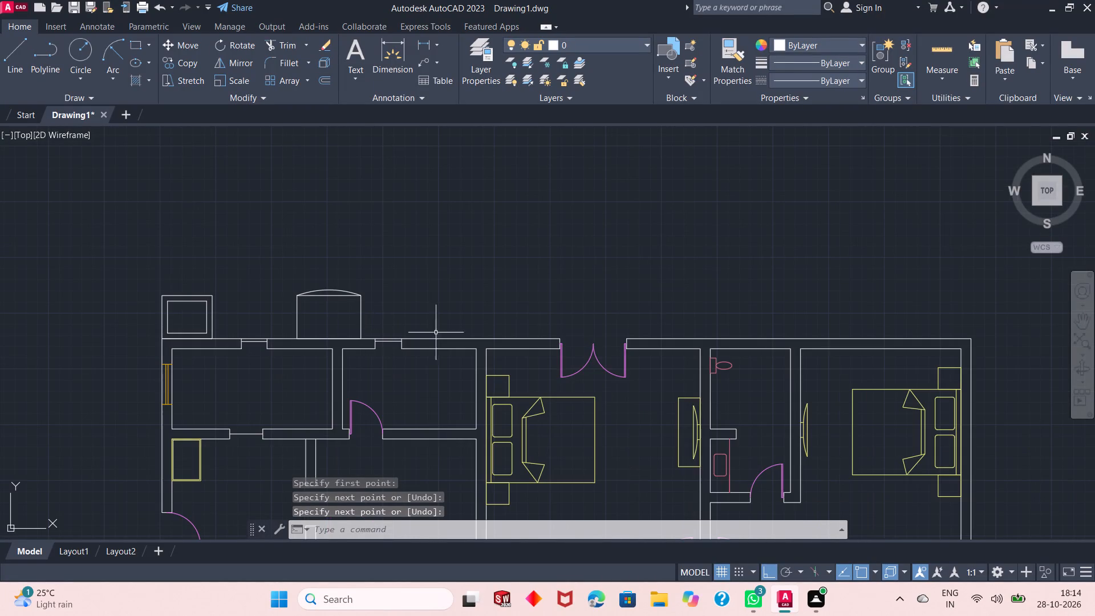
pyautogui.scroll(1, 657, 346)
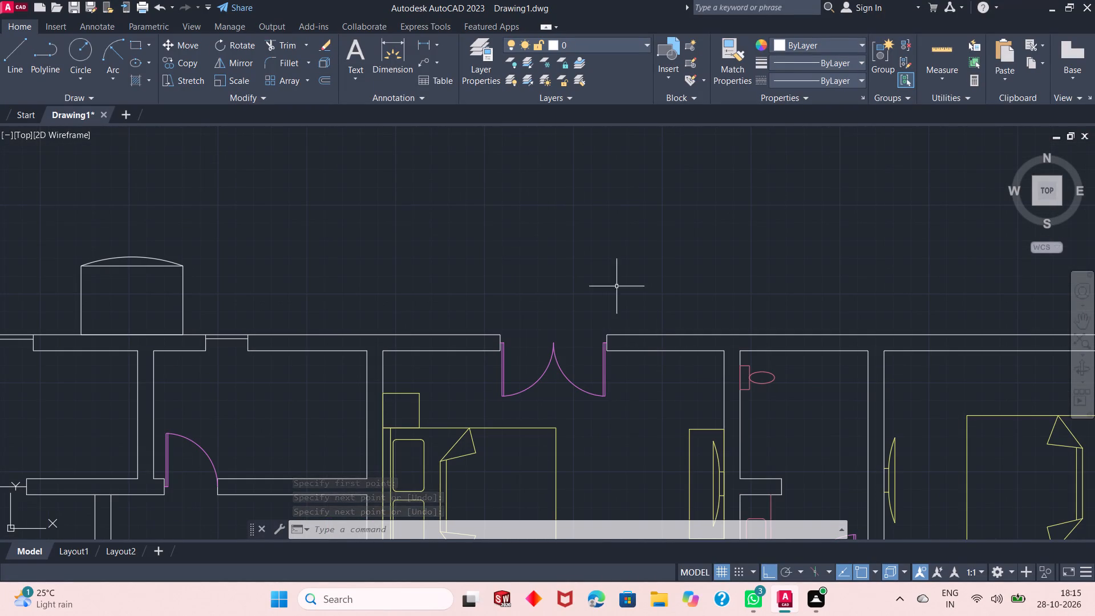
pyautogui.click(23, 52)
pyautogui.scroll(2, 581, 296)
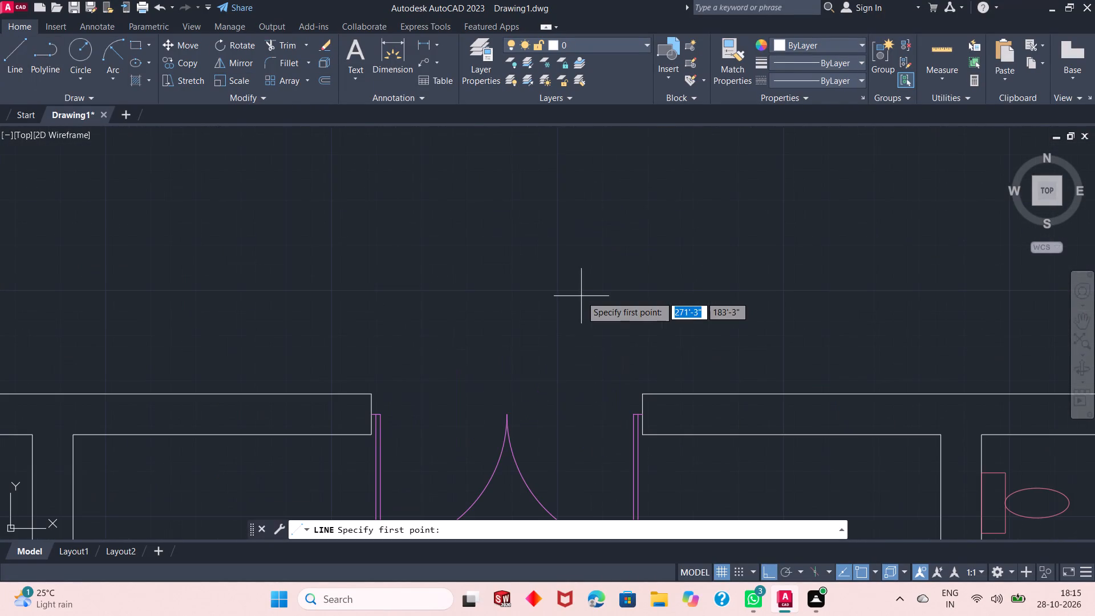
pyautogui.click(374, 394)
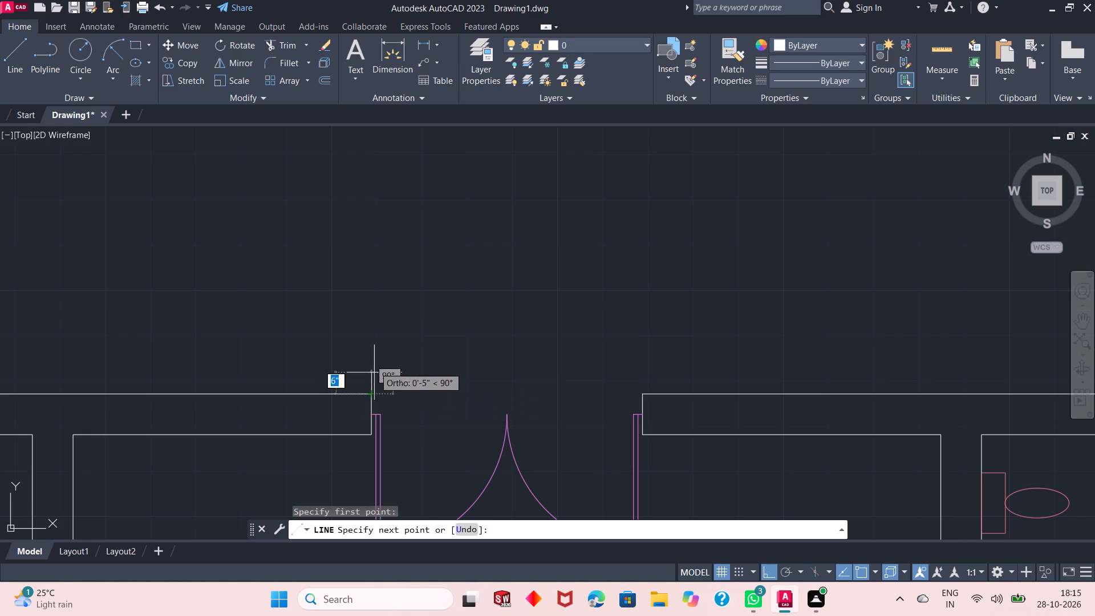
pyautogui.click(388, 321)
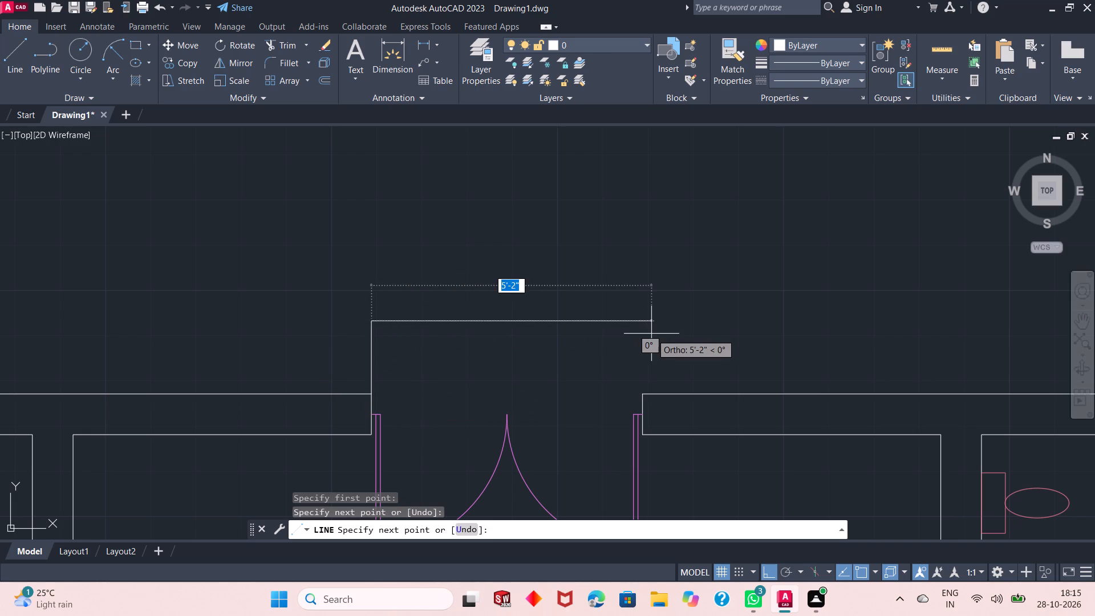
pyautogui.click(643, 323)
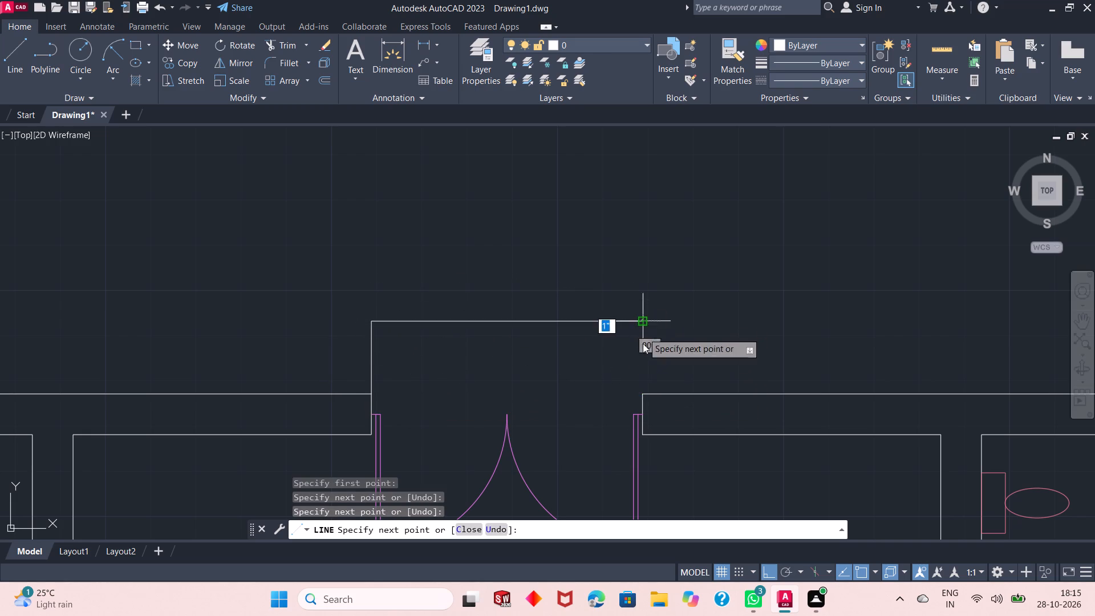
pyautogui.click(643, 392)
pyautogui.rightClick(677, 356)
pyautogui.click(708, 365)
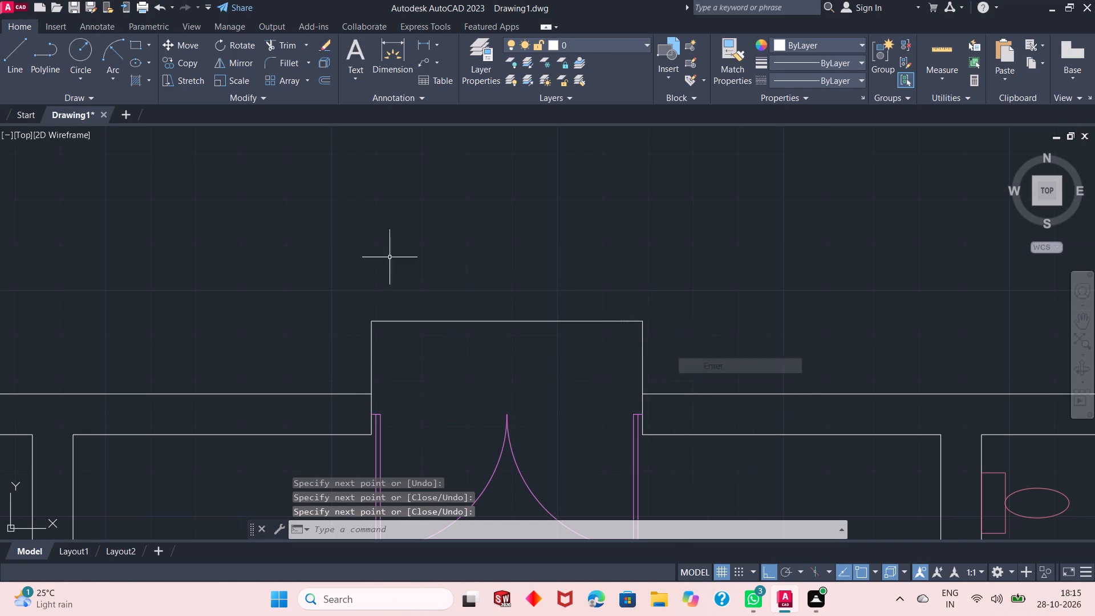
# Draw an outer outline around the north double door's step: 6" west along the wall, about 2' out, 6' across, and back to the wall.
pyautogui.click(7, 63)
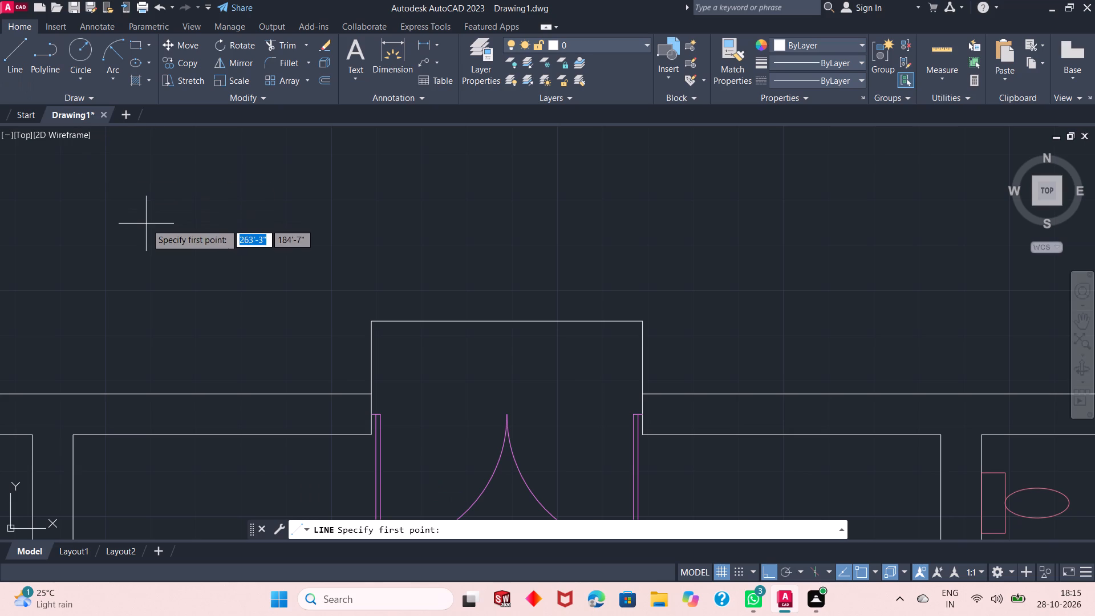
pyautogui.click(368, 395)
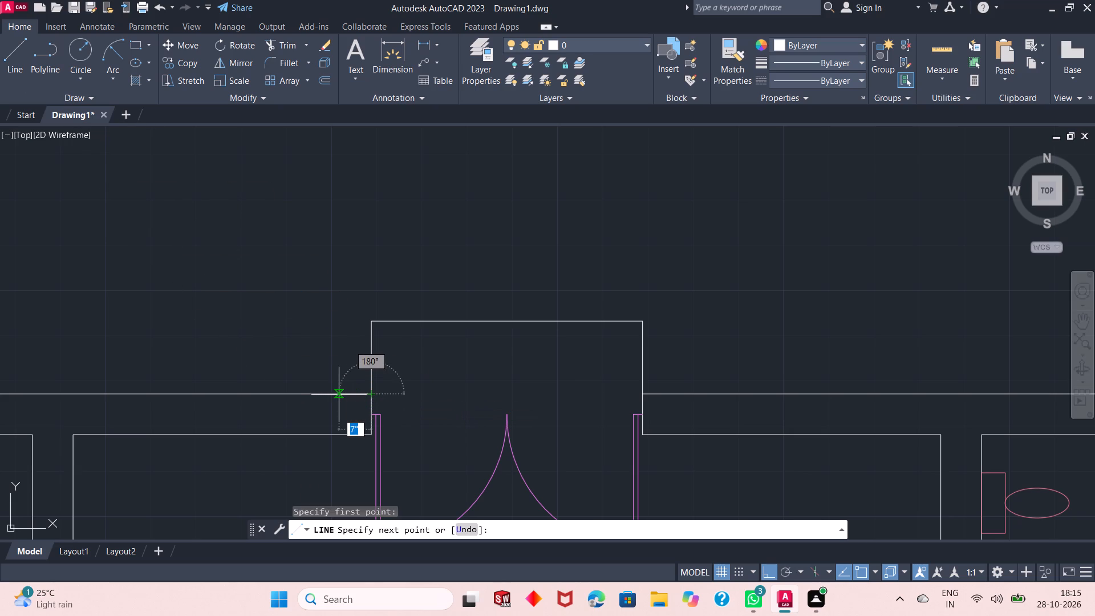
pyautogui.write('6"')
pyautogui.press('Return')
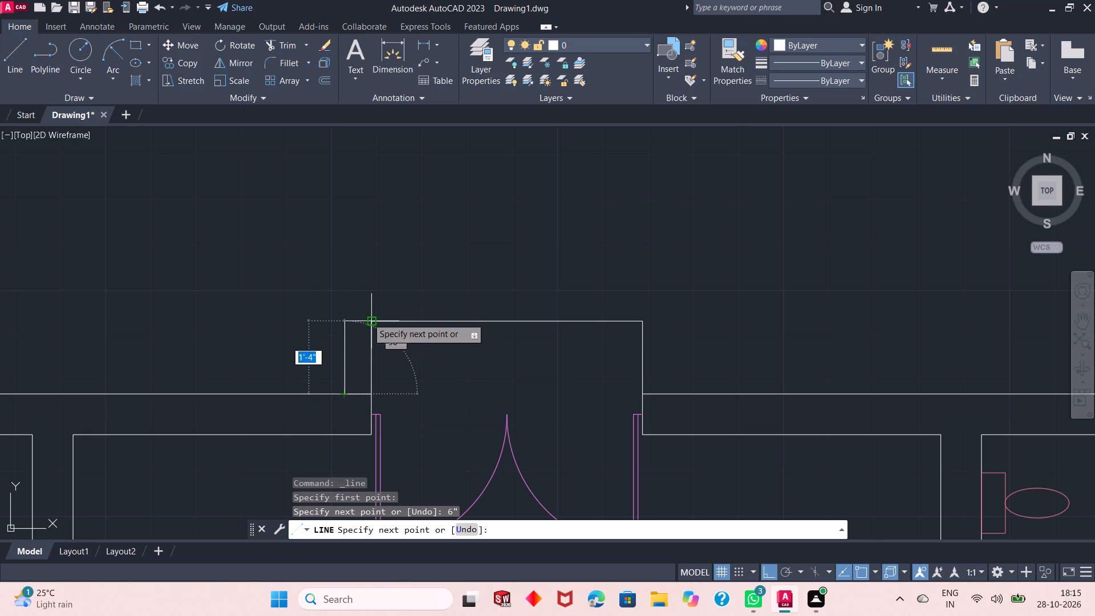
pyautogui.click(343, 283)
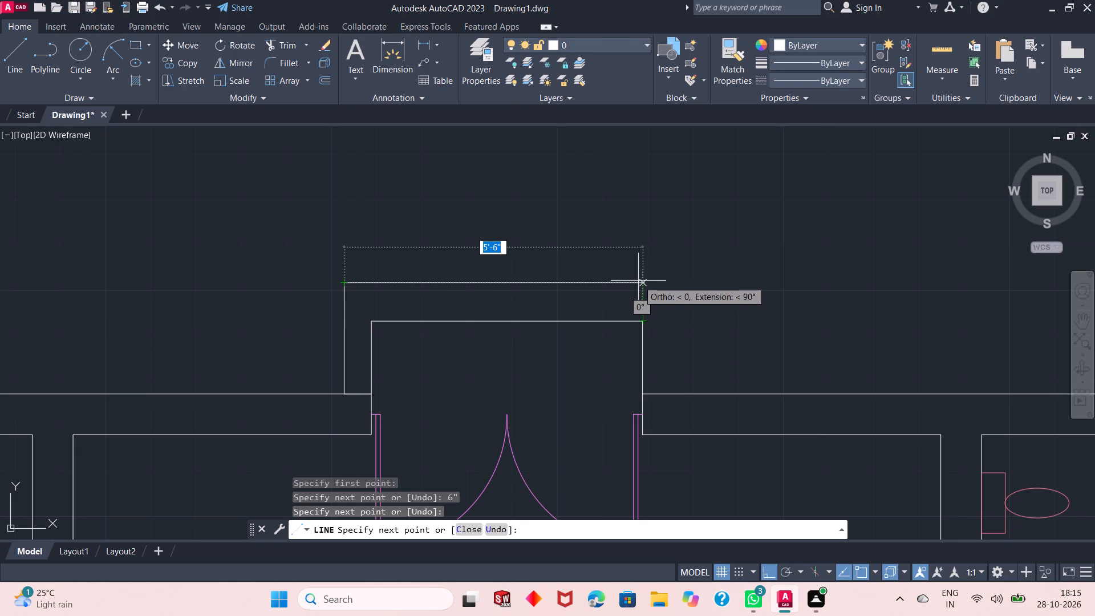
pyautogui.press('6')
pyautogui.press("'")
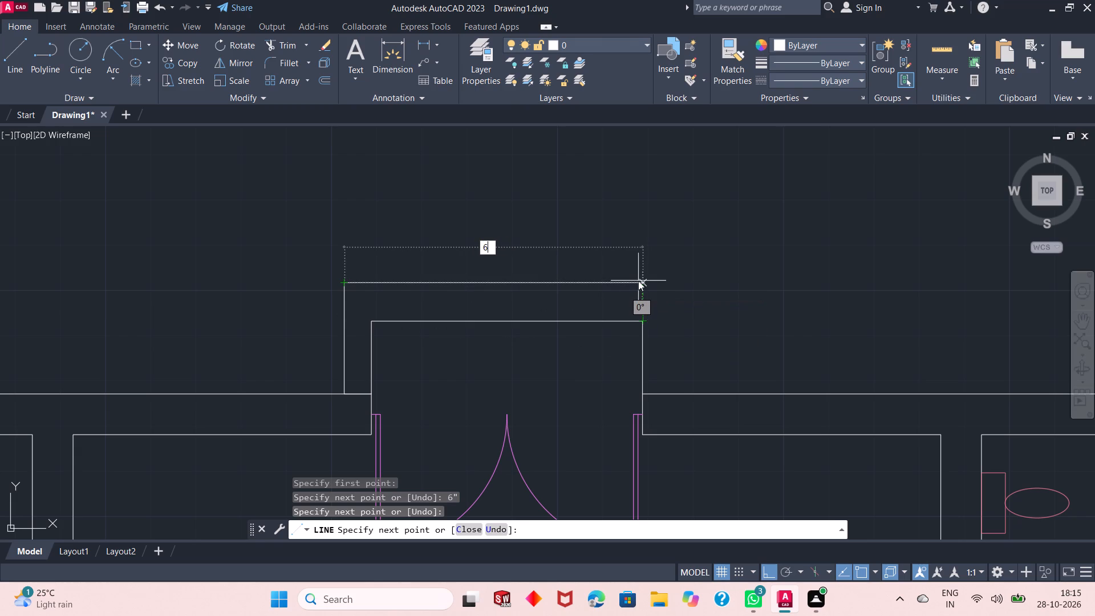
pyautogui.press('Return')
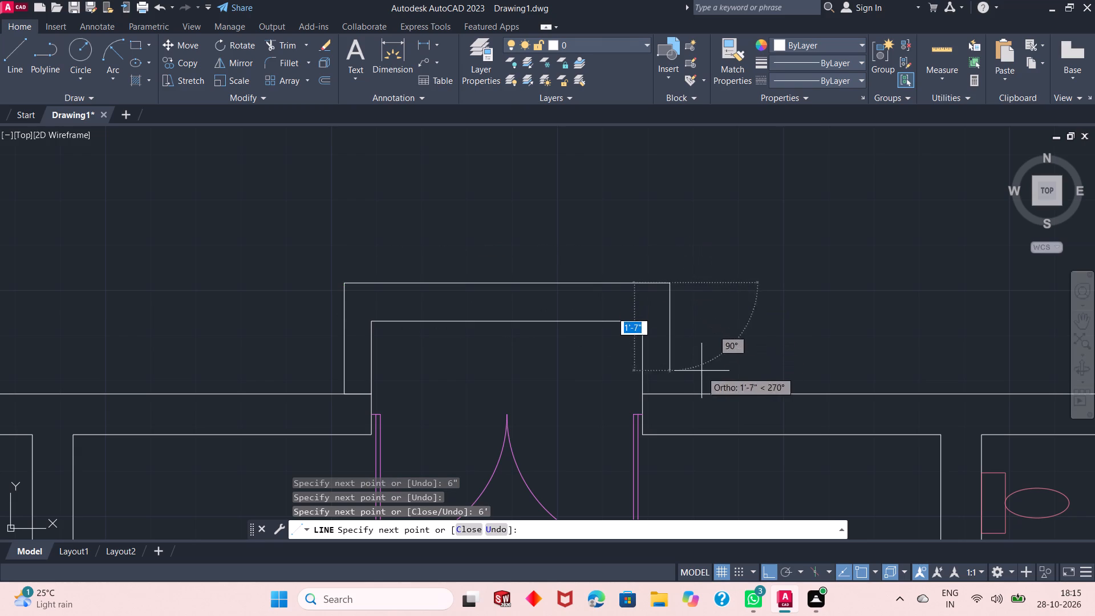
pyautogui.click(673, 391)
pyautogui.rightClick(696, 370)
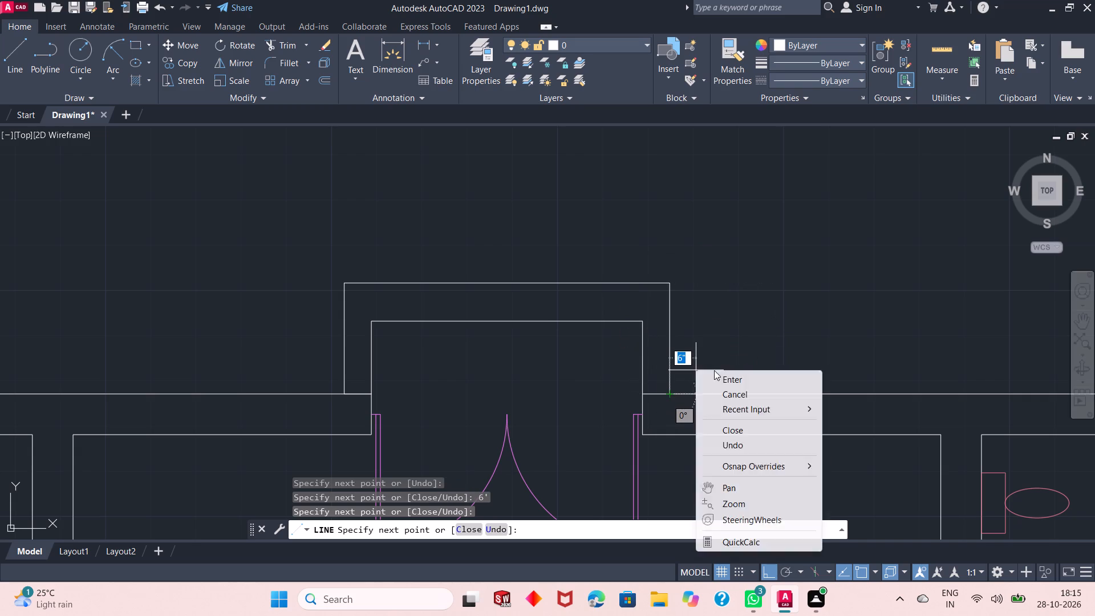
pyautogui.click(723, 372)
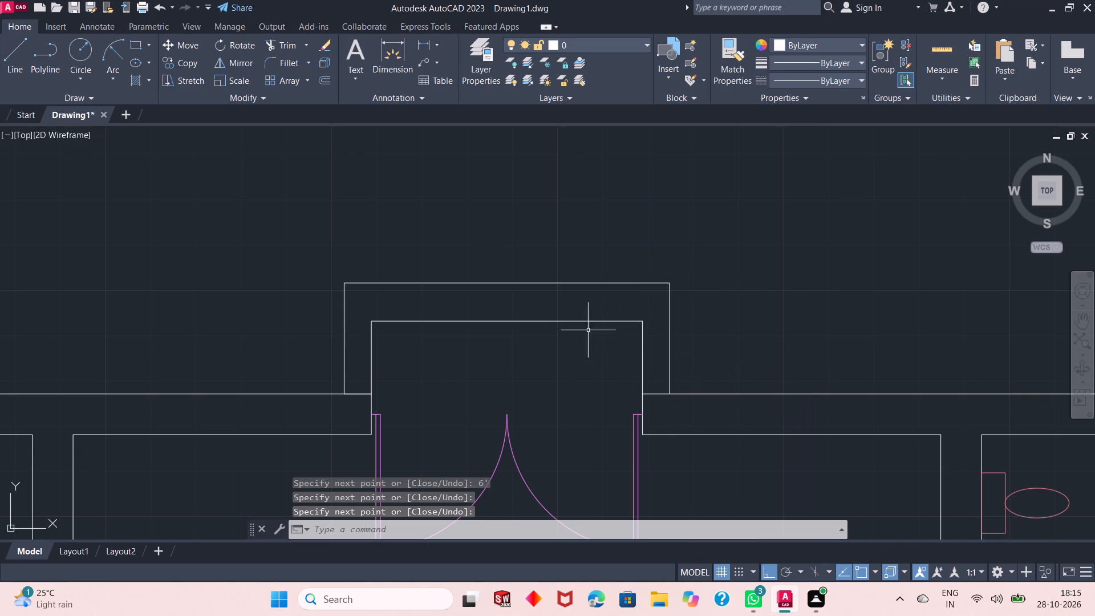
# Draw a horizontal line about 5' long between the inner step outline's sides, just south of its north edge.
pyautogui.click(18, 44)
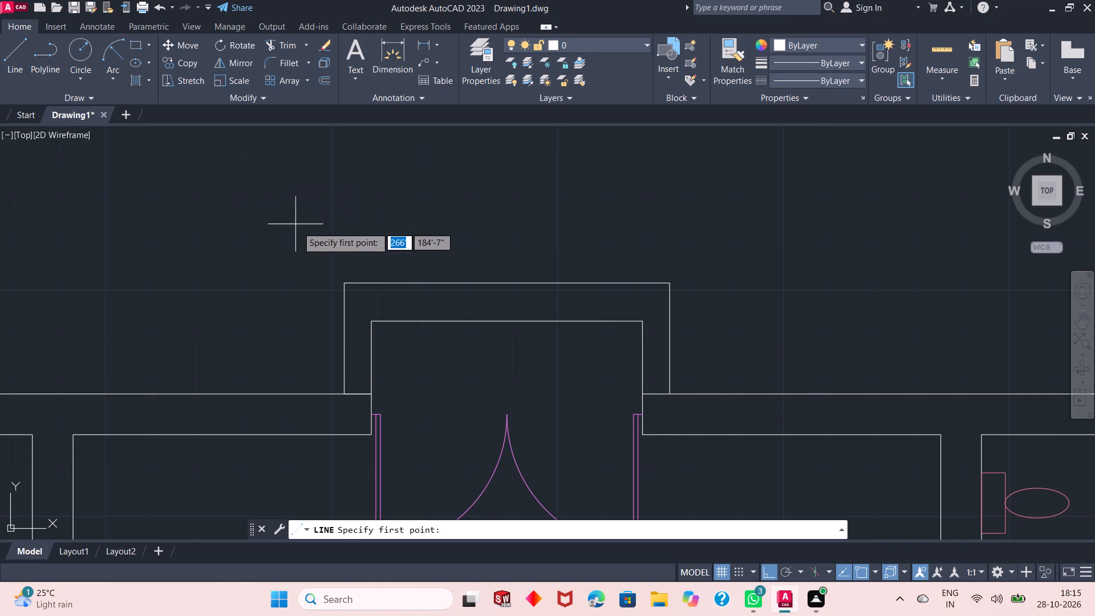
pyautogui.click(371, 343)
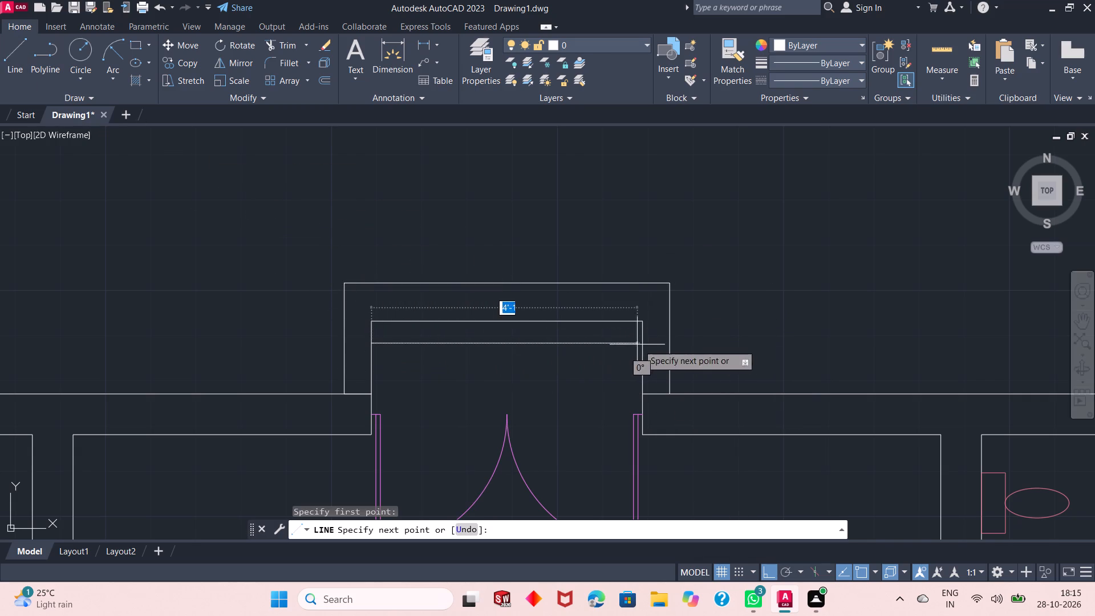
pyautogui.click(647, 345)
pyautogui.rightClick(684, 312)
pyautogui.click(731, 326)
# Make Layer6 current and draw a short vertical line across the north wall's thickness above the toilet room.
pyautogui.scroll(-1, 348, 264)
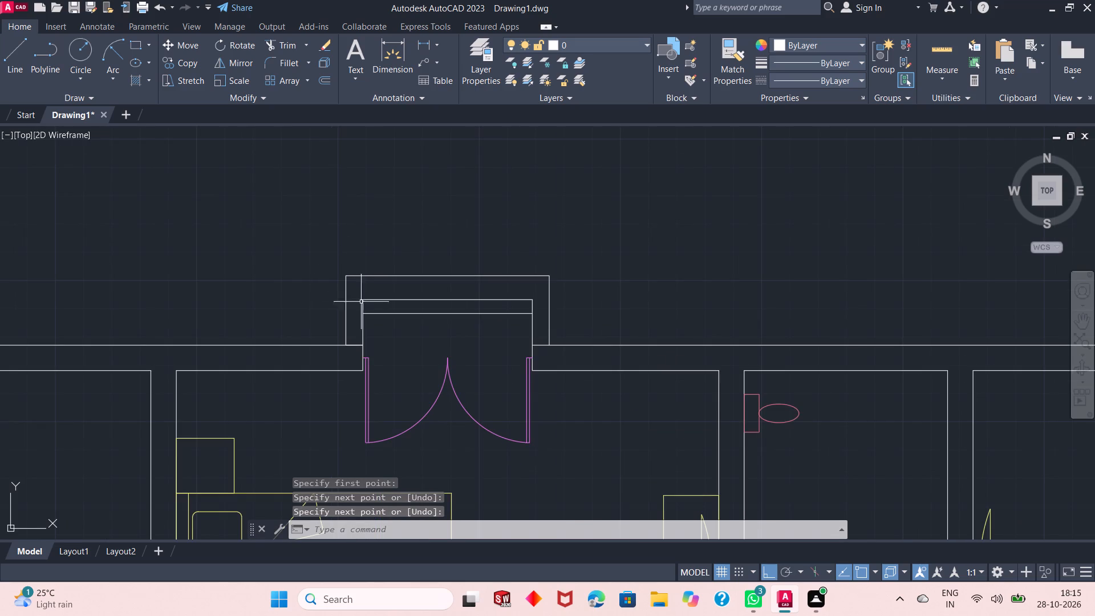
pyautogui.scroll(-2, 449, 305)
pyautogui.scroll(2, 636, 319)
pyautogui.scroll(1, 578, 322)
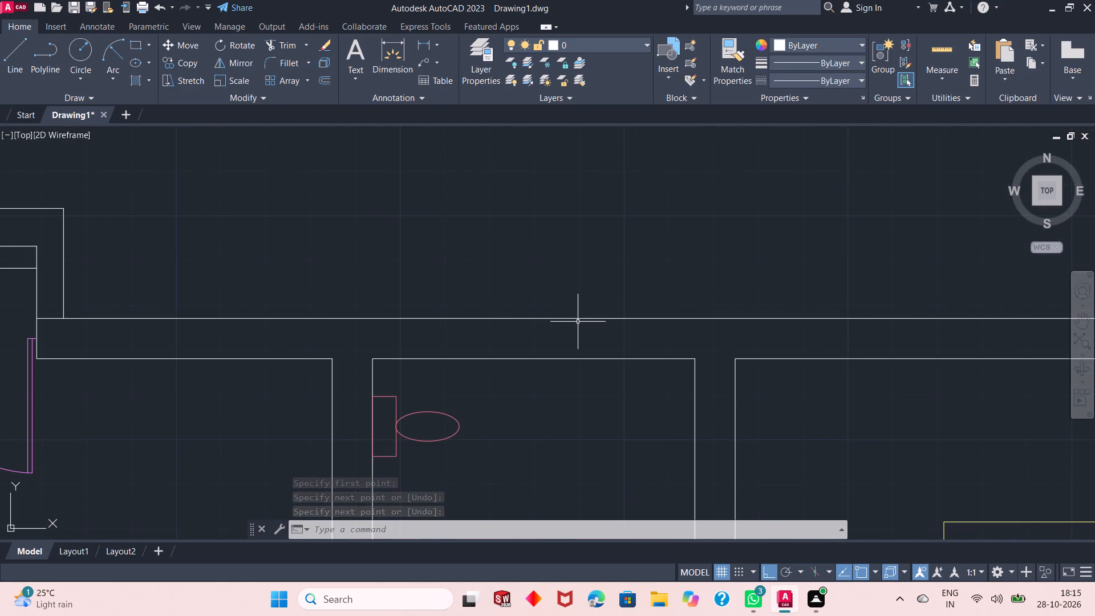
pyautogui.click(610, 48)
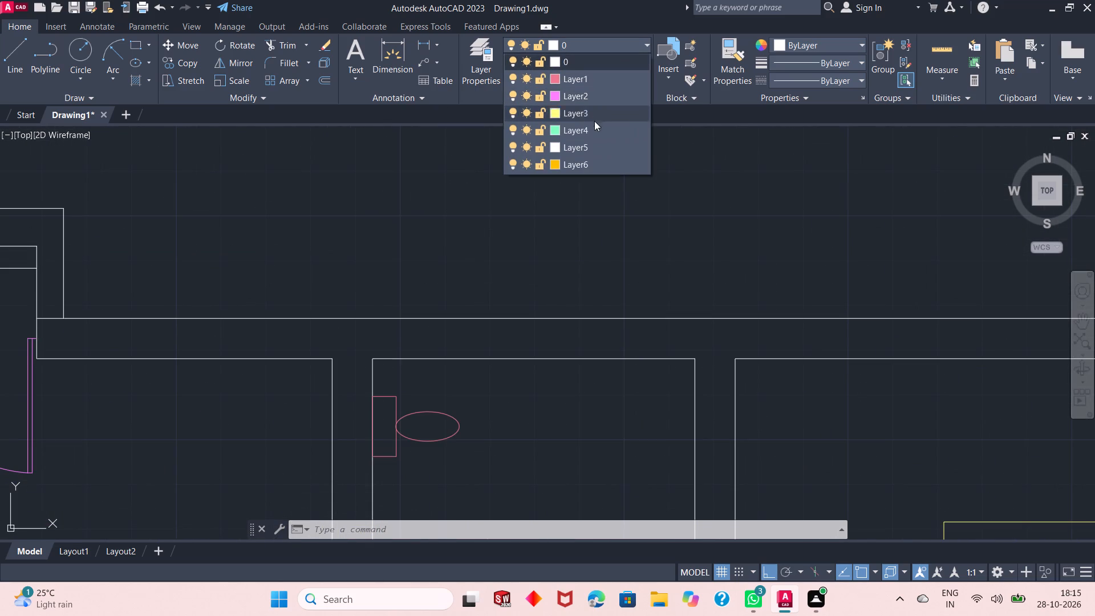
pyautogui.click(589, 160)
pyautogui.click(18, 59)
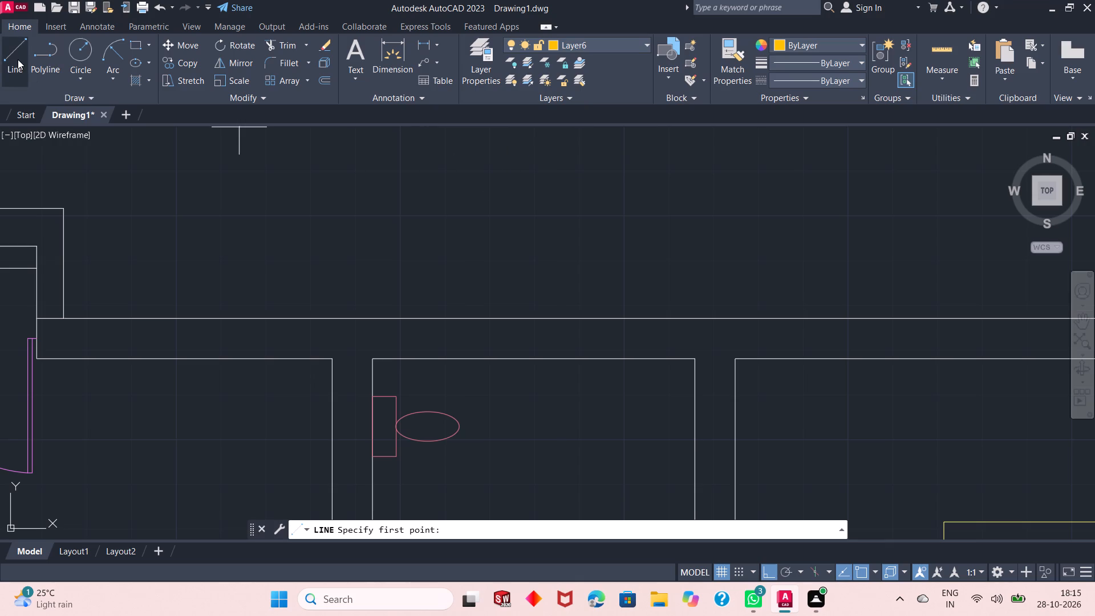
pyautogui.click(459, 322)
pyautogui.click(454, 357)
pyautogui.rightClick(487, 268)
pyautogui.click(506, 279)
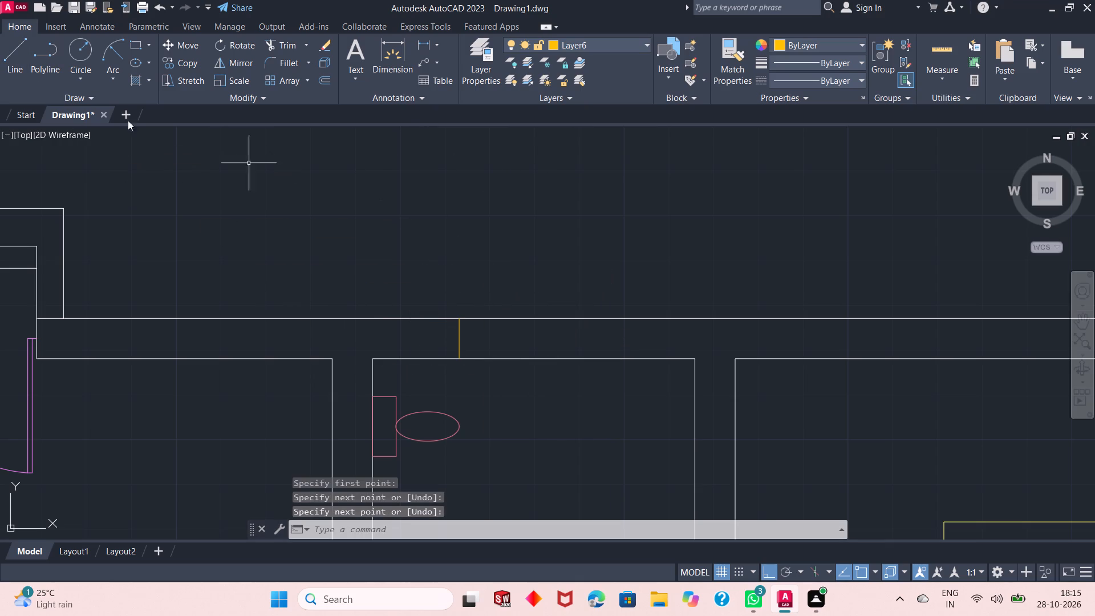
# Offset the toilet room's wall cross line 2' to the east to mark the window's other side.
pyautogui.click(318, 76)
pyautogui.rightClick(319, 170)
pyautogui.click(353, 180)
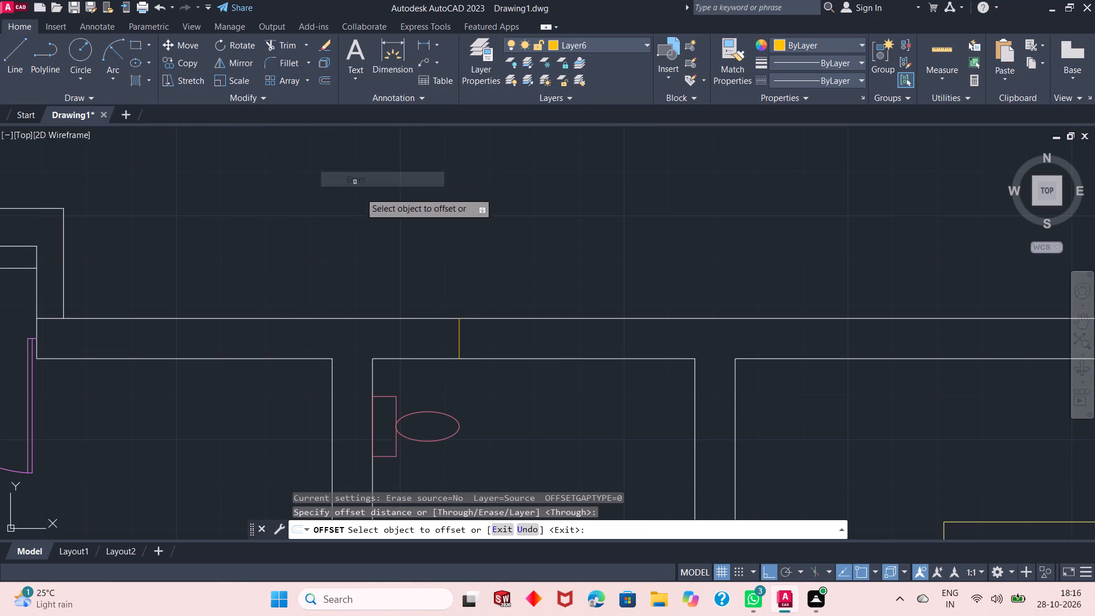
pyautogui.click(460, 338)
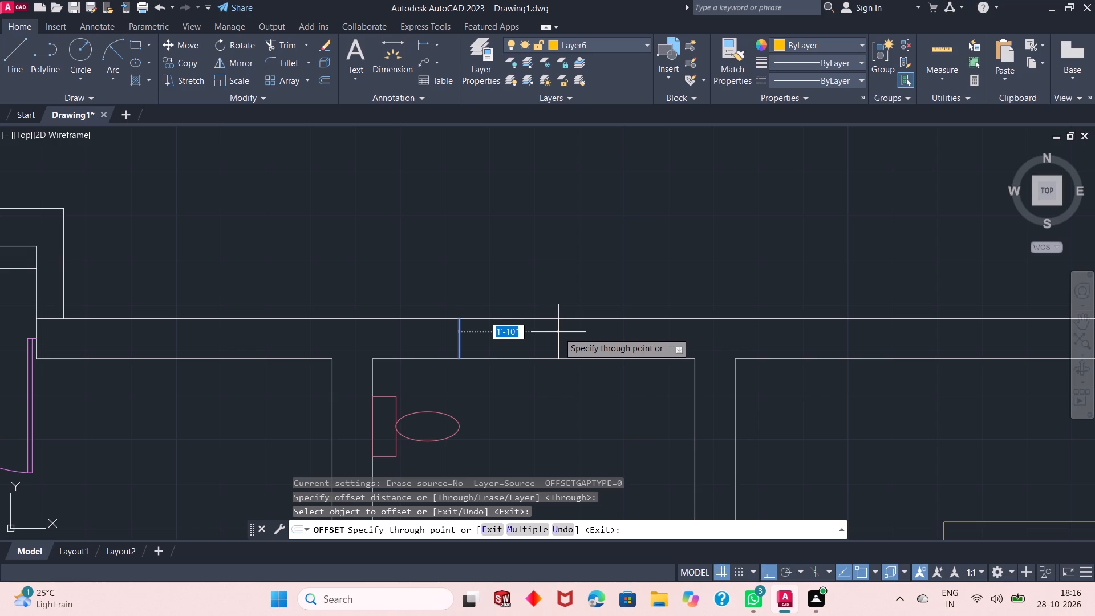
pyautogui.write("2'")
pyautogui.press('Return')
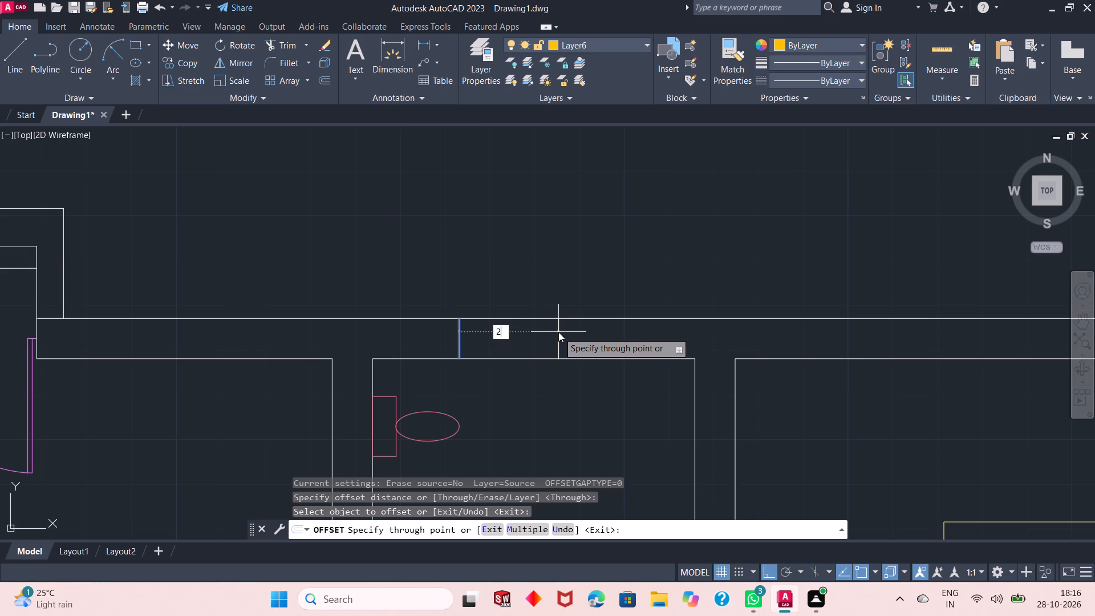
pyautogui.rightClick(505, 224)
pyautogui.click(524, 230)
# Draw a horizontal line about 2' long between the toilet window's two side lines, midway through the wall thickness.
pyautogui.click(11, 67)
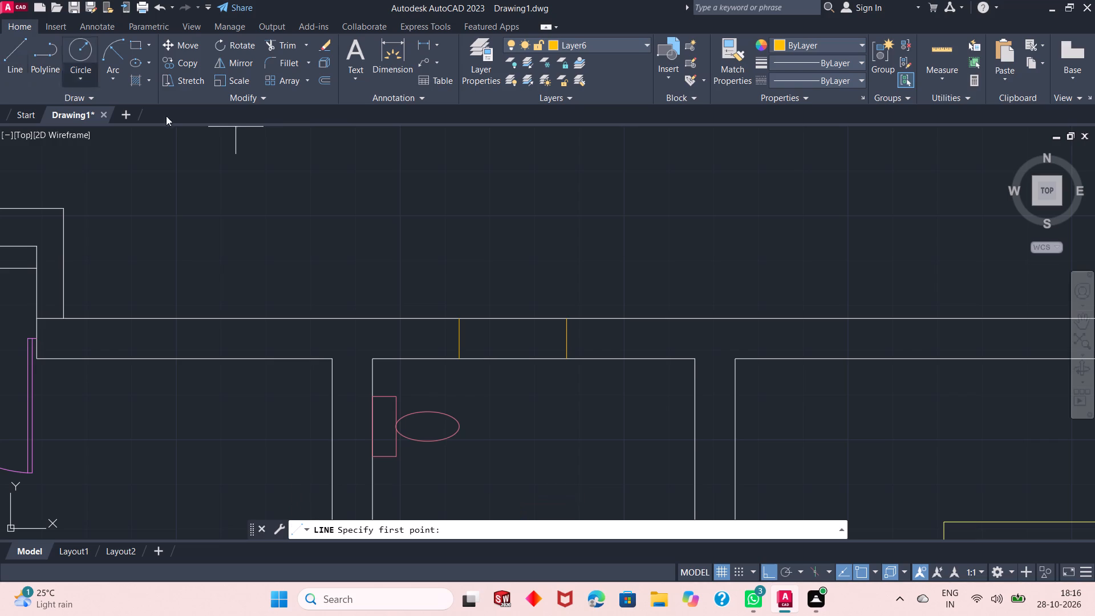
pyautogui.scroll(2, 595, 382)
pyautogui.click(250, 282)
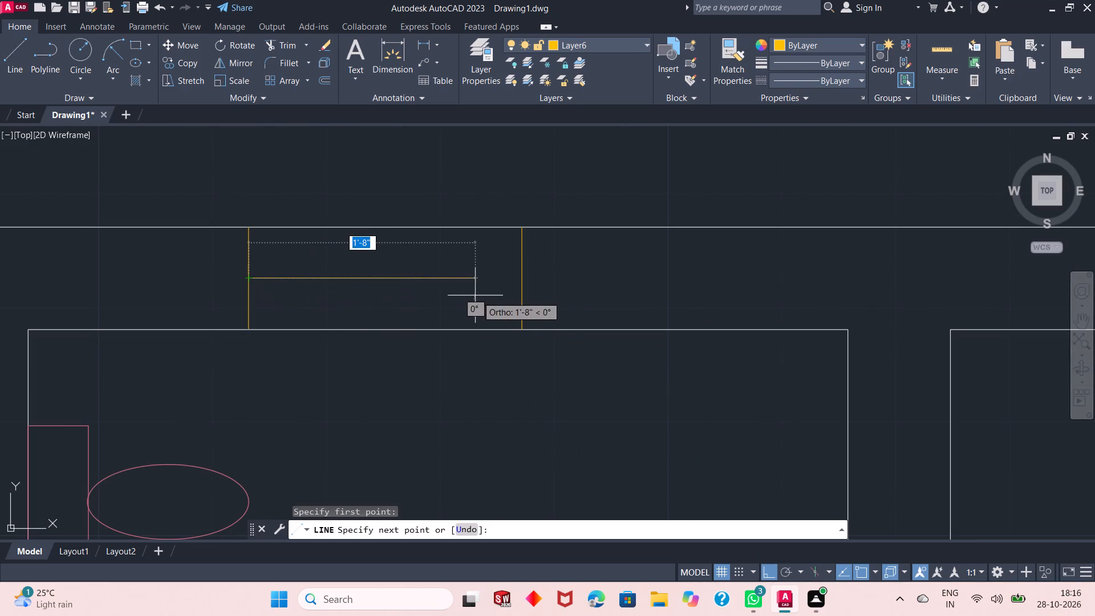
pyautogui.click(524, 281)
pyautogui.rightClick(526, 281)
pyautogui.click(586, 291)
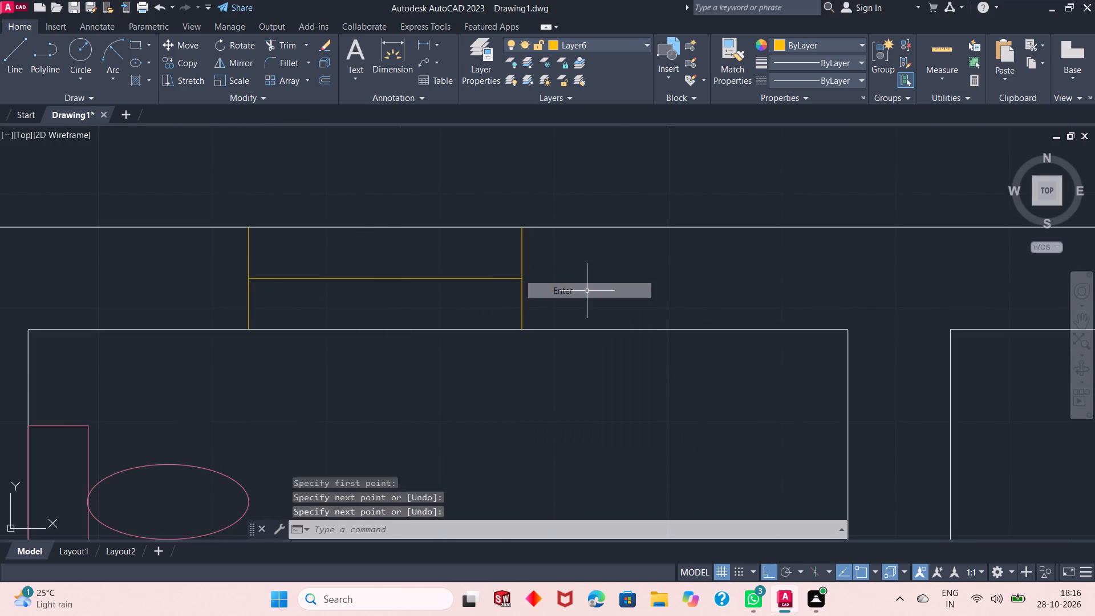
# Offset the toilet window's horizontal centre line 1" to the north and 1" to the south.
pyautogui.click(329, 82)
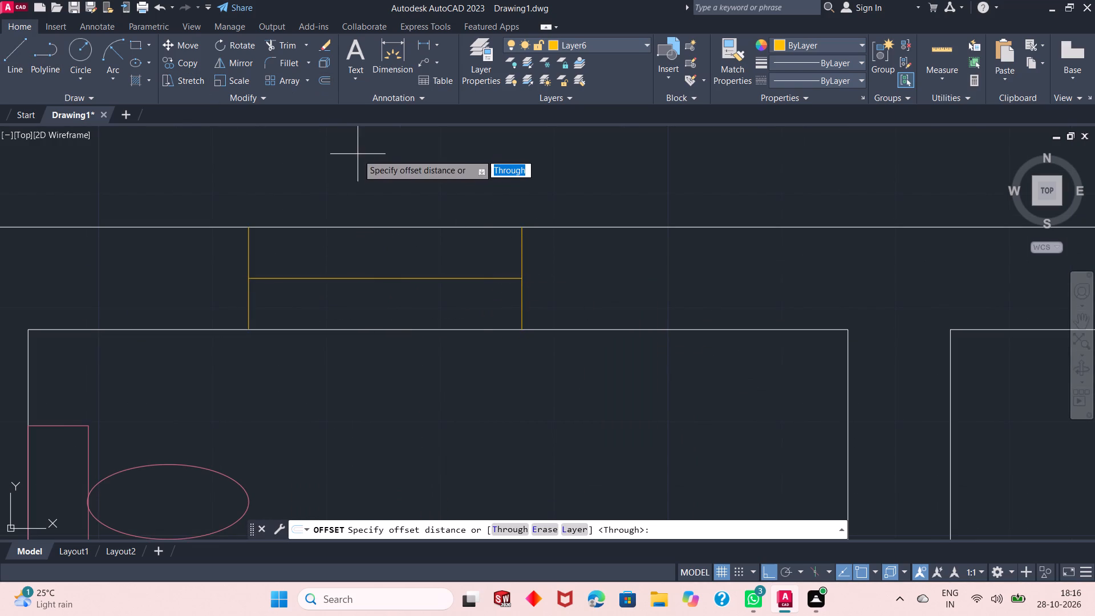
pyautogui.rightClick(358, 154)
pyautogui.click(386, 163)
pyautogui.click(386, 278)
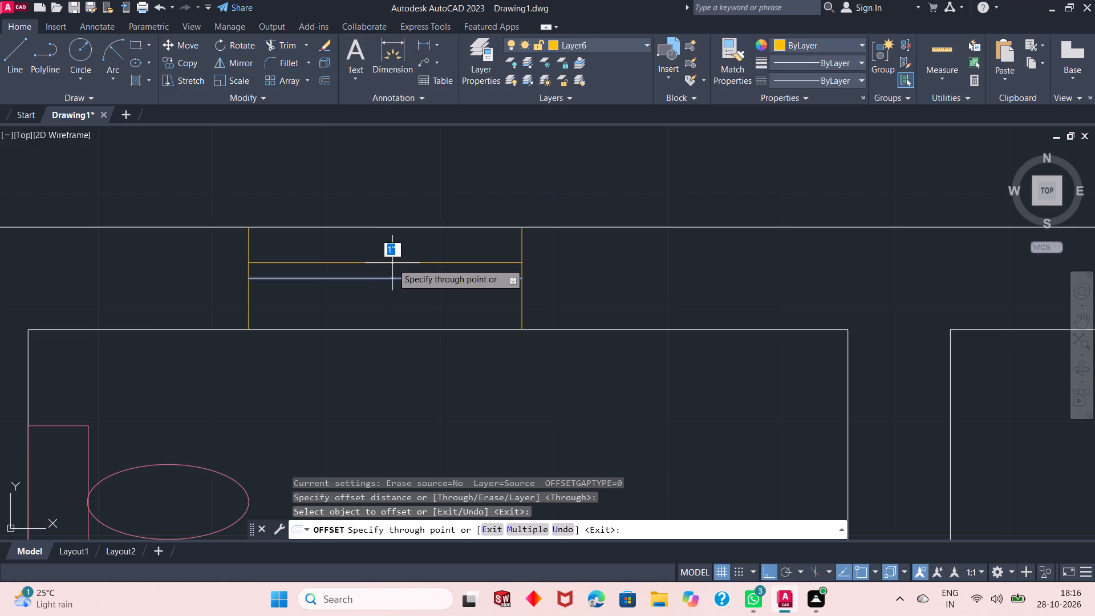
pyautogui.write('1"')
pyautogui.press('Return')
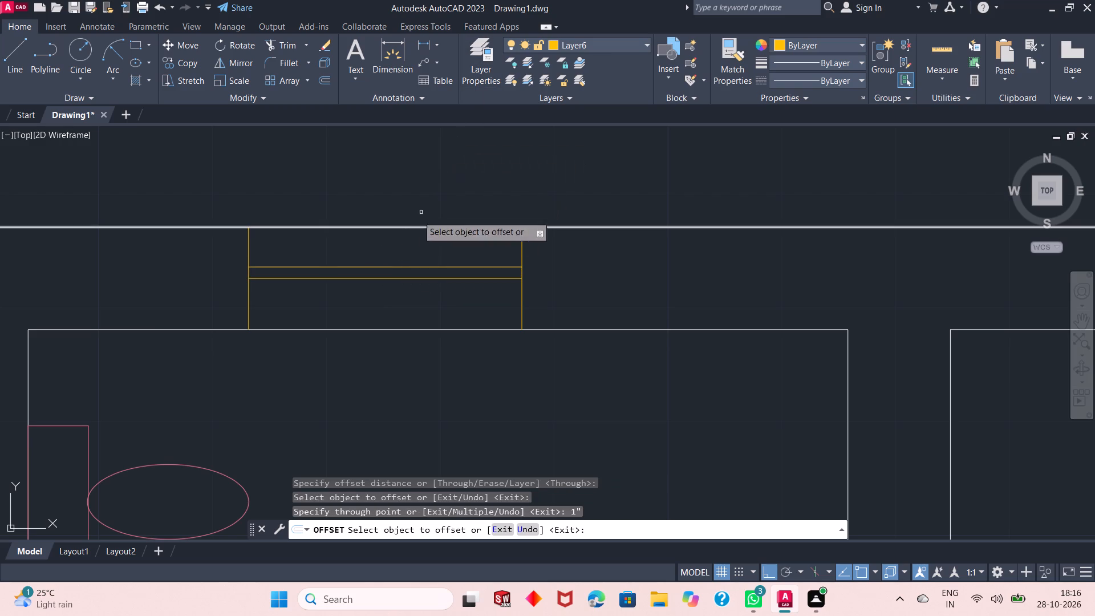
pyautogui.click(403, 278)
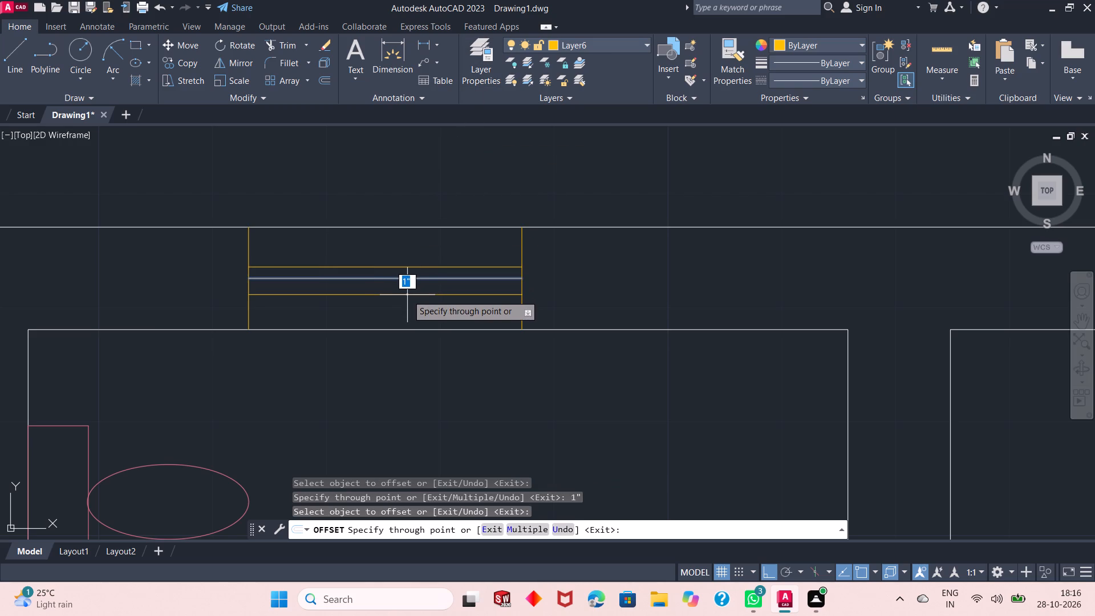
pyautogui.write('1"')
pyautogui.press('Return')
pyautogui.rightClick(393, 196)
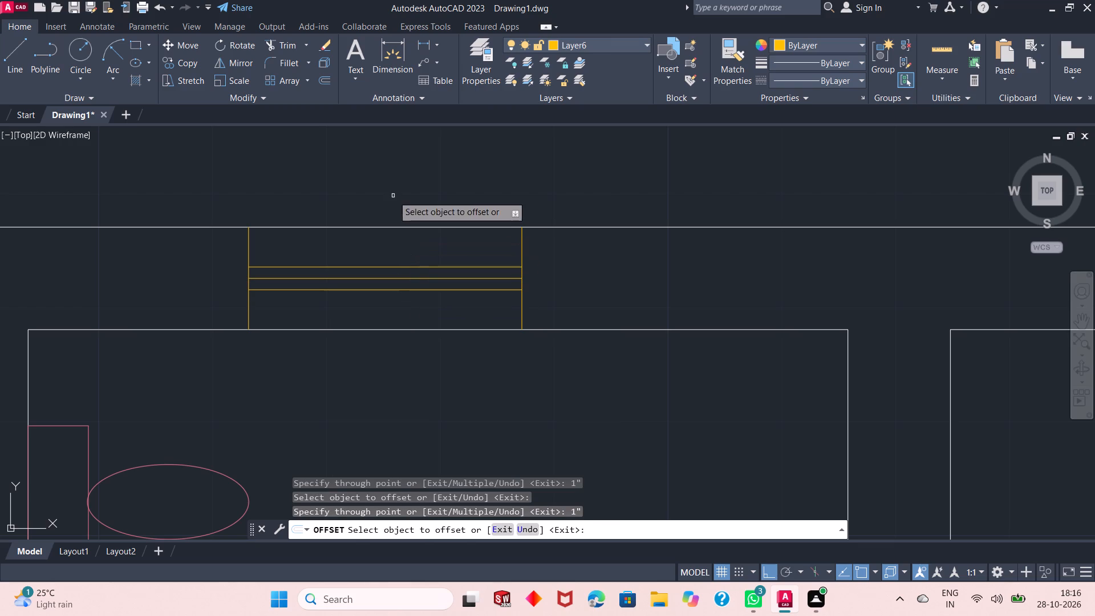
pyautogui.click(412, 202)
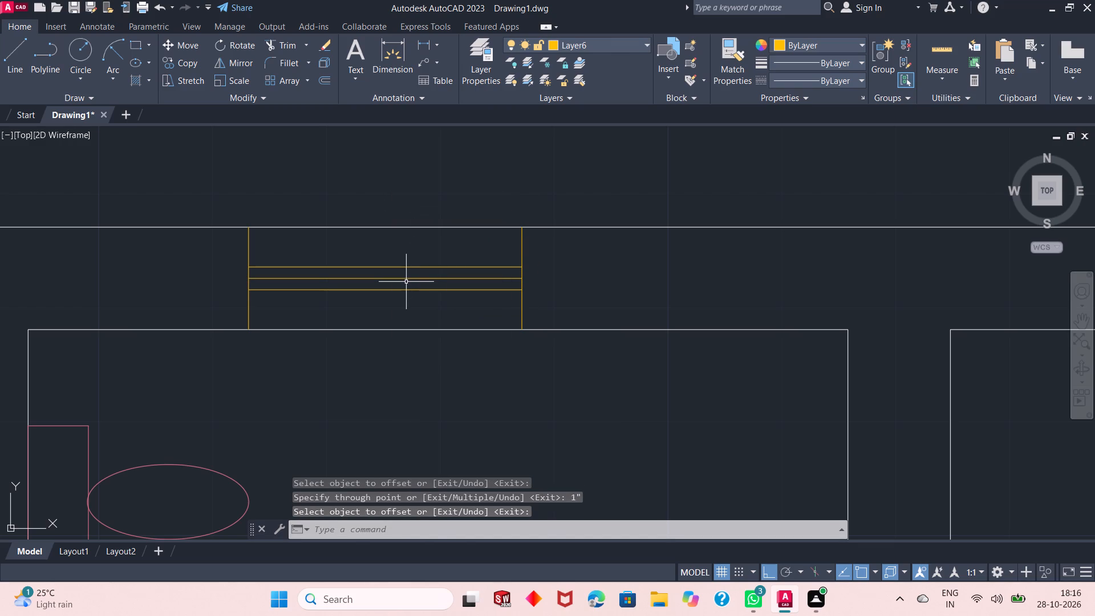
# Erase the middle horizontal line of the toilet window, between the two offset lines.
pyautogui.click(406, 280)
pyautogui.rightClick(429, 202)
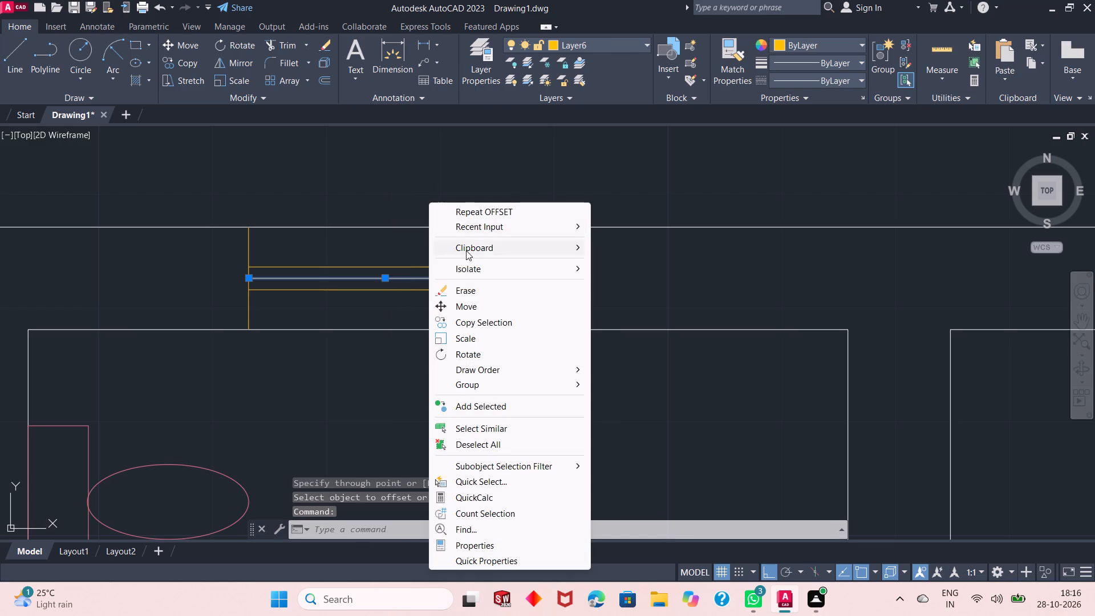
pyautogui.click(476, 285)
# Draw a short vertical line on Layer6 across the north wall above the northeast bedroom, just west of the bed.
pyautogui.scroll(-2, 474, 279)
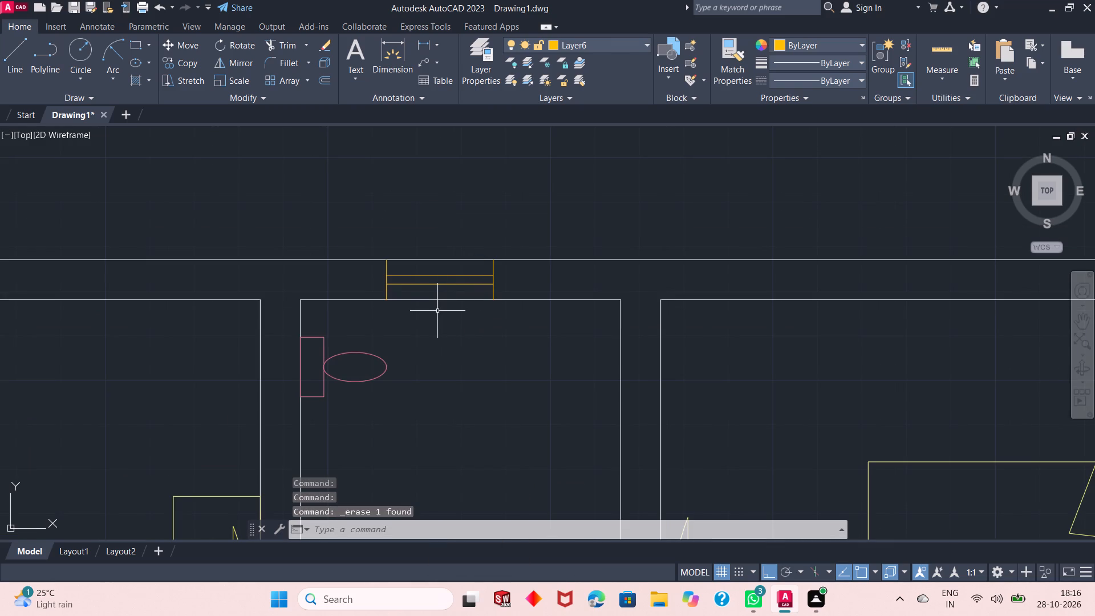
pyautogui.scroll(-1, 392, 307)
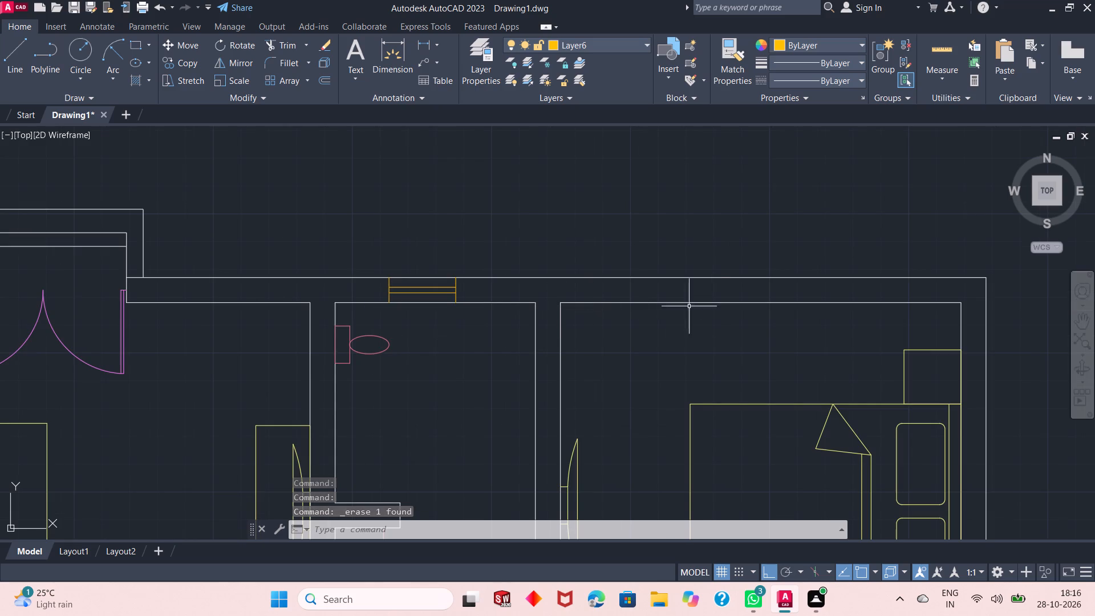
pyautogui.scroll(-2, 331, 296)
pyautogui.scroll(2, 484, 295)
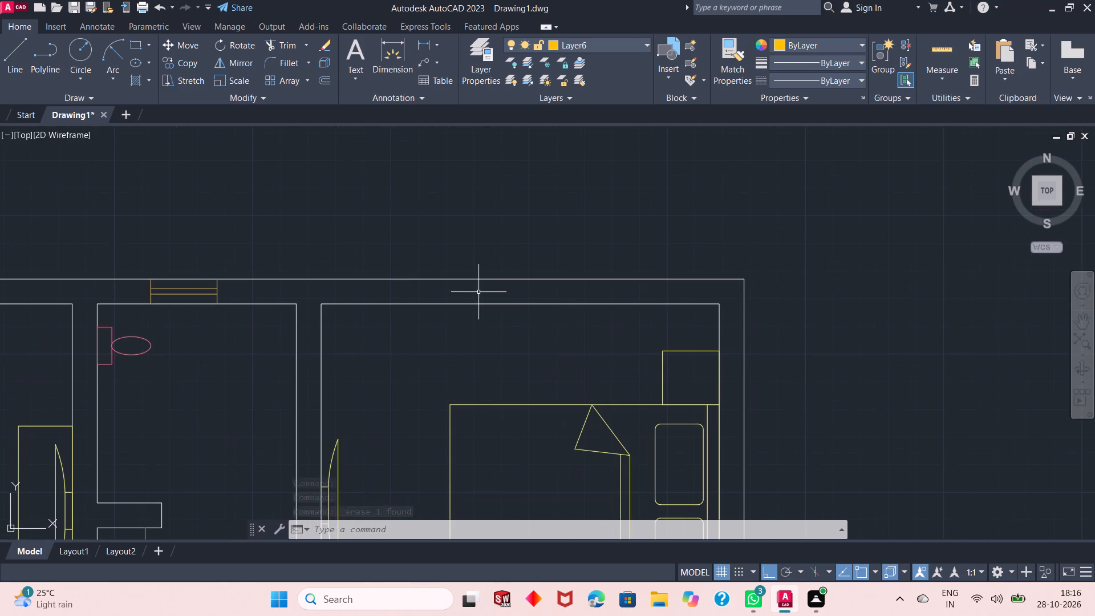
pyautogui.scroll(1, 555, 306)
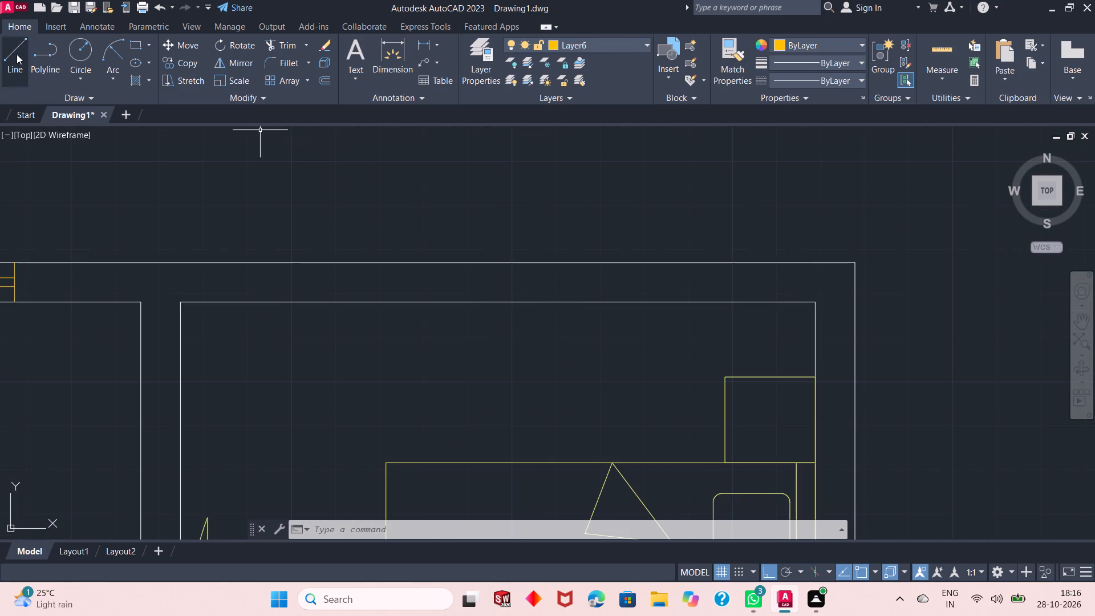
pyautogui.click(13, 53)
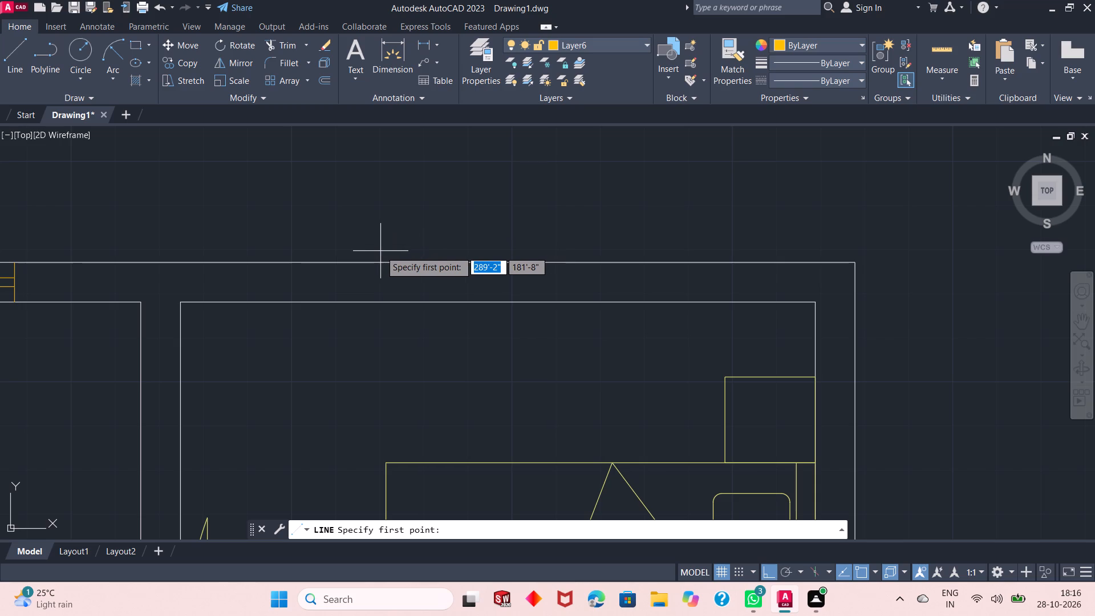
pyautogui.click(337, 264)
pyautogui.click(339, 303)
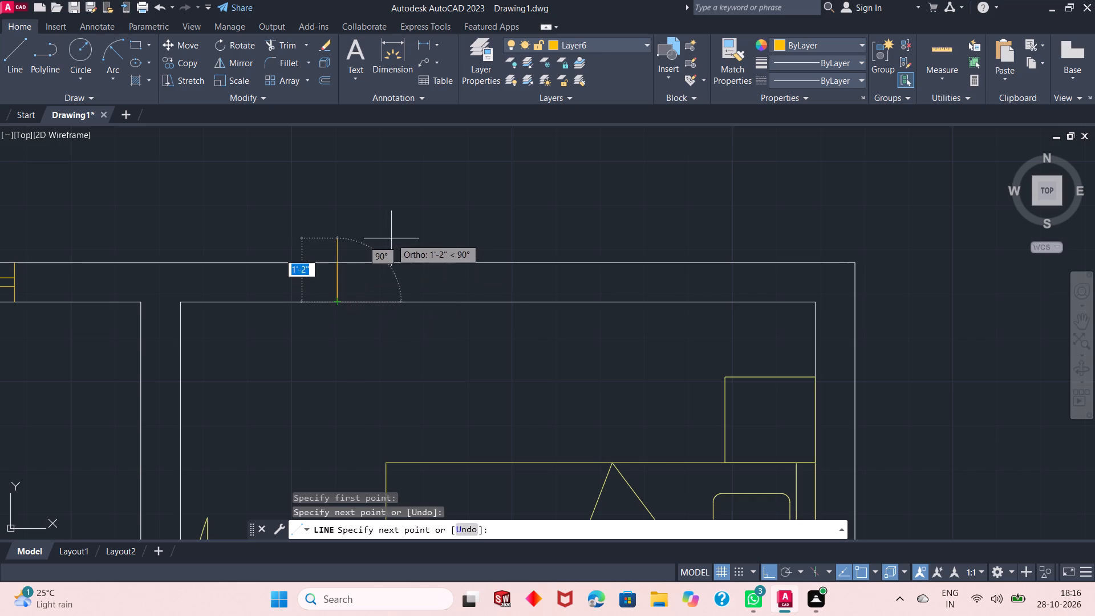
pyautogui.rightClick(392, 238)
pyautogui.click(412, 245)
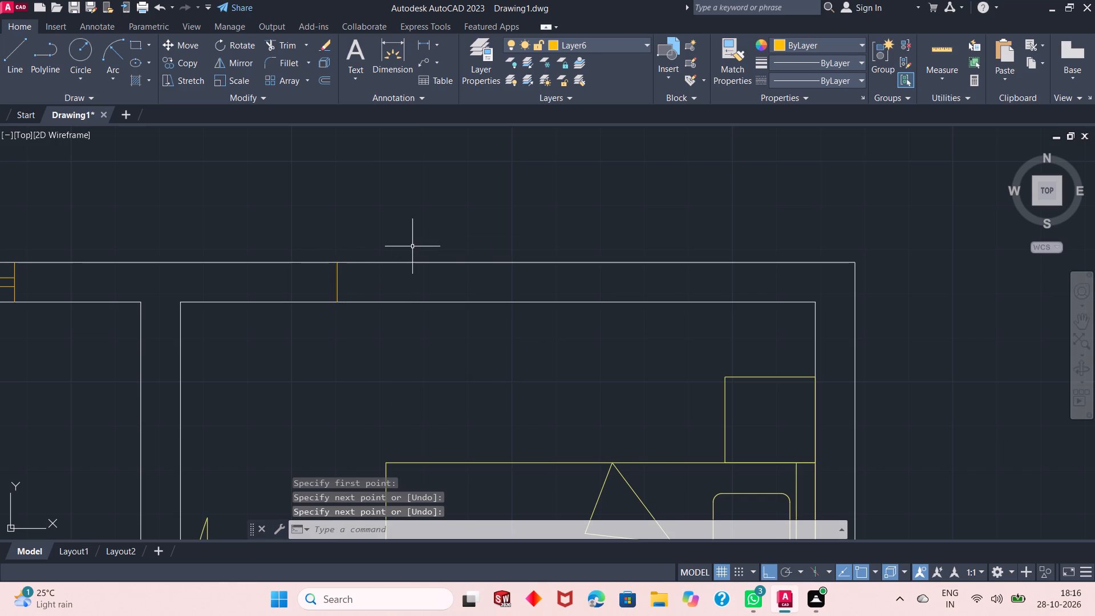
# Erase the short vertical line across the north wall above the northeast bedroom, just west of the bed.
pyautogui.scroll(-1, 432, 301)
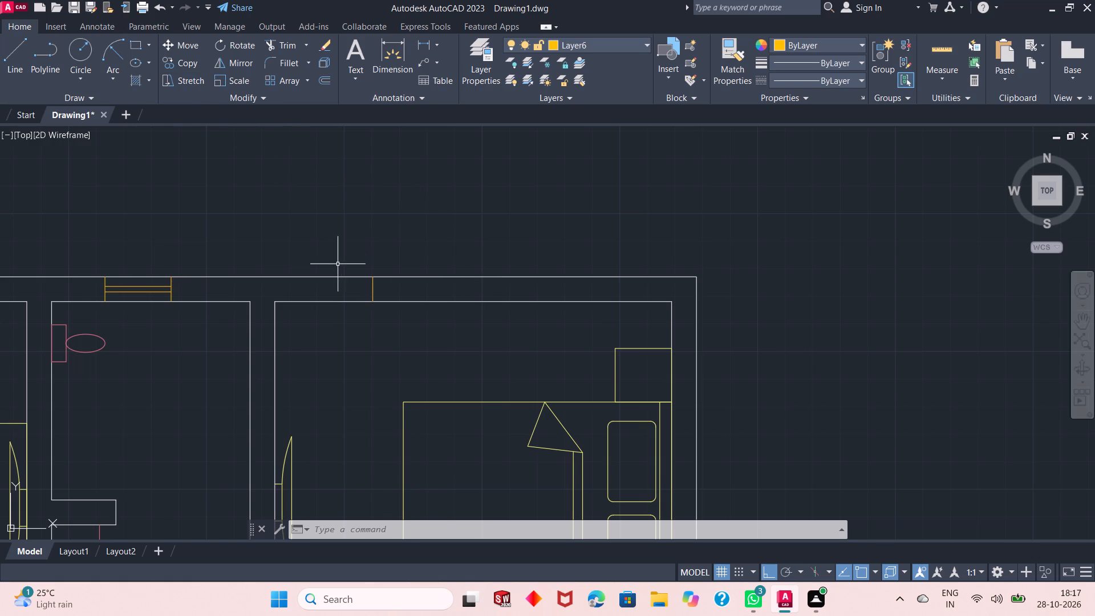
pyautogui.click(384, 282)
pyautogui.click(363, 284)
pyautogui.rightClick(380, 220)
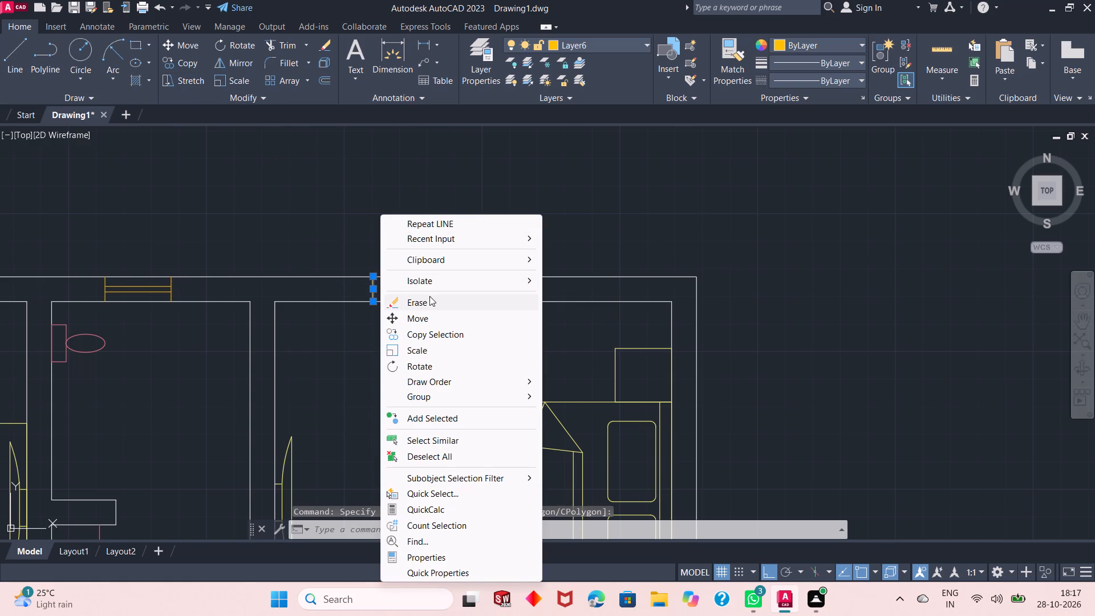
pyautogui.click(429, 297)
# Draw a short vertical line across the north wall above the northeast bedroom, slightly west of the bed's west edge.
pyautogui.click(10, 62)
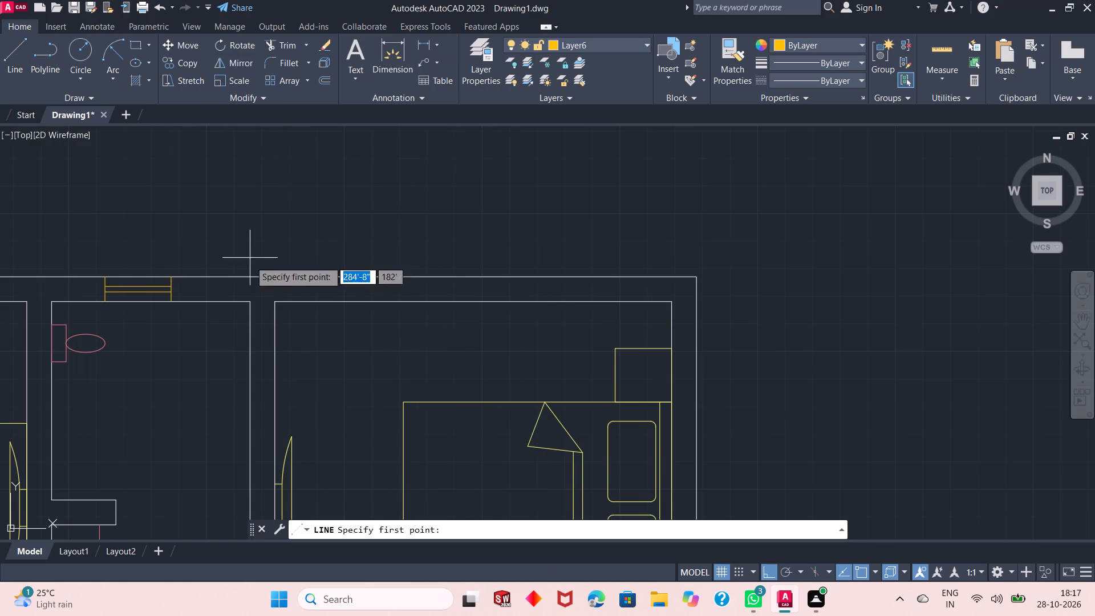
pyautogui.click(386, 301)
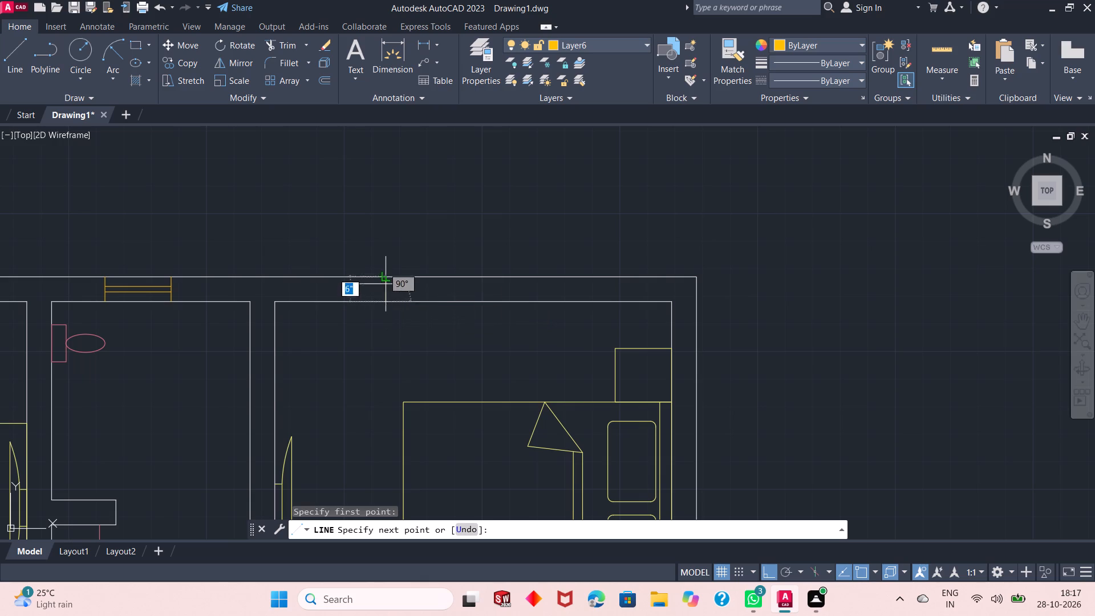
pyautogui.click(386, 273)
pyautogui.rightClick(398, 252)
pyautogui.click(420, 253)
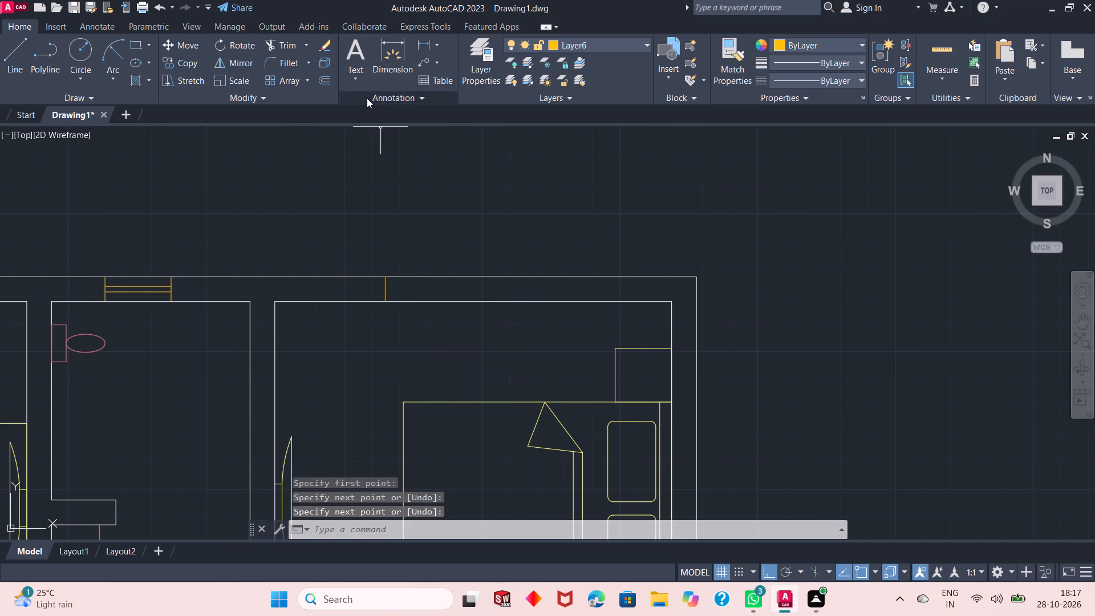
# Offset the short vertical line in the northeast bedroom's north wall 4'6" to the east as the window's second side.
pyautogui.click(331, 79)
pyautogui.rightClick(339, 159)
pyautogui.click(370, 167)
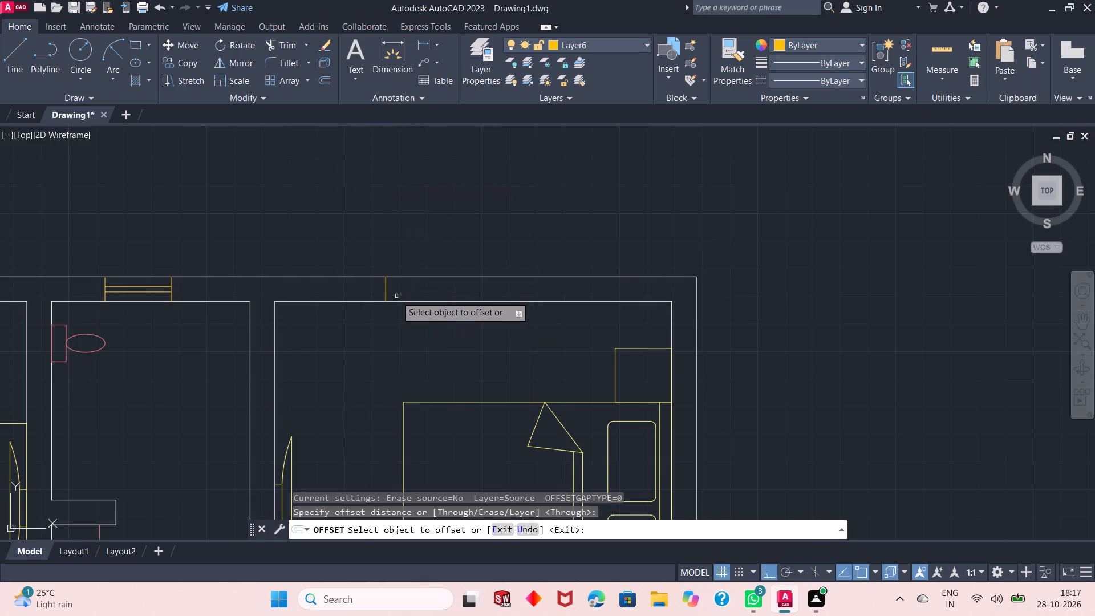
pyautogui.click(384, 289)
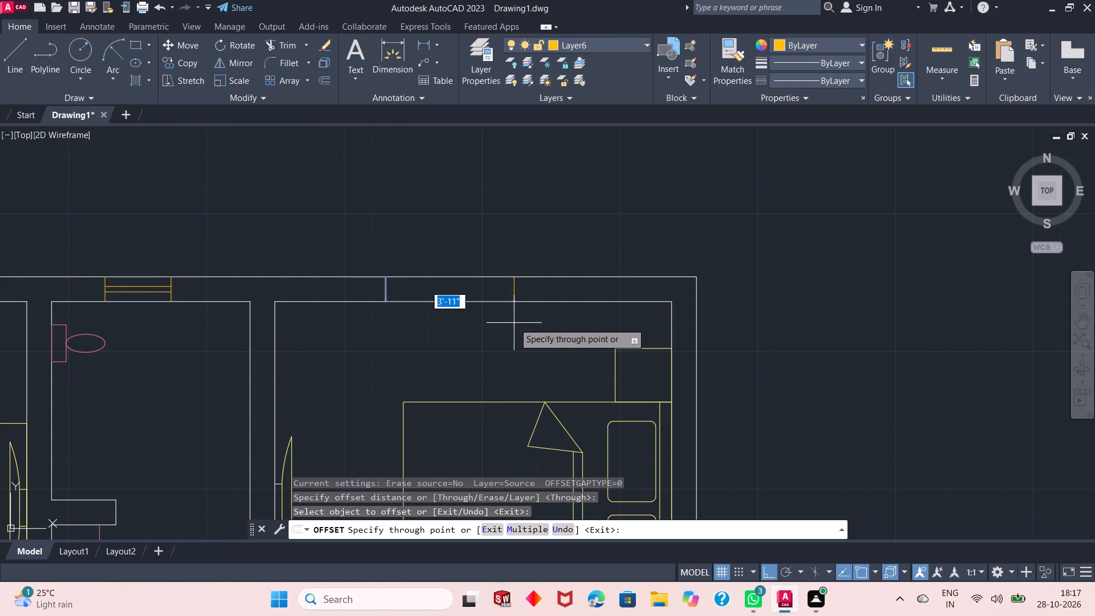
pyautogui.write("4'6")
pyautogui.press('Return')
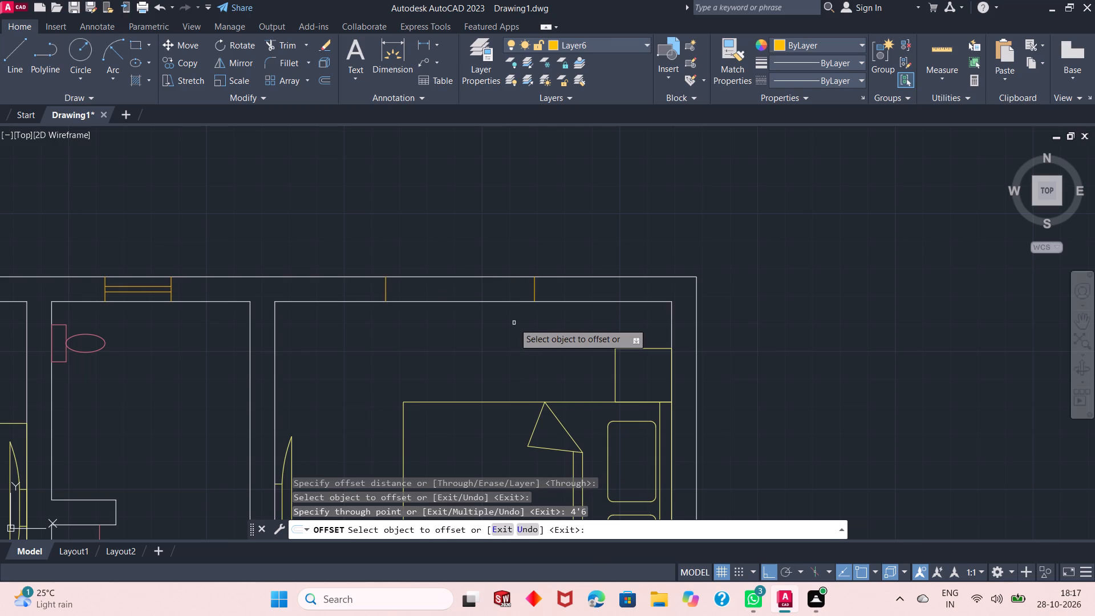
pyautogui.hotkey('ctrl', 'z')
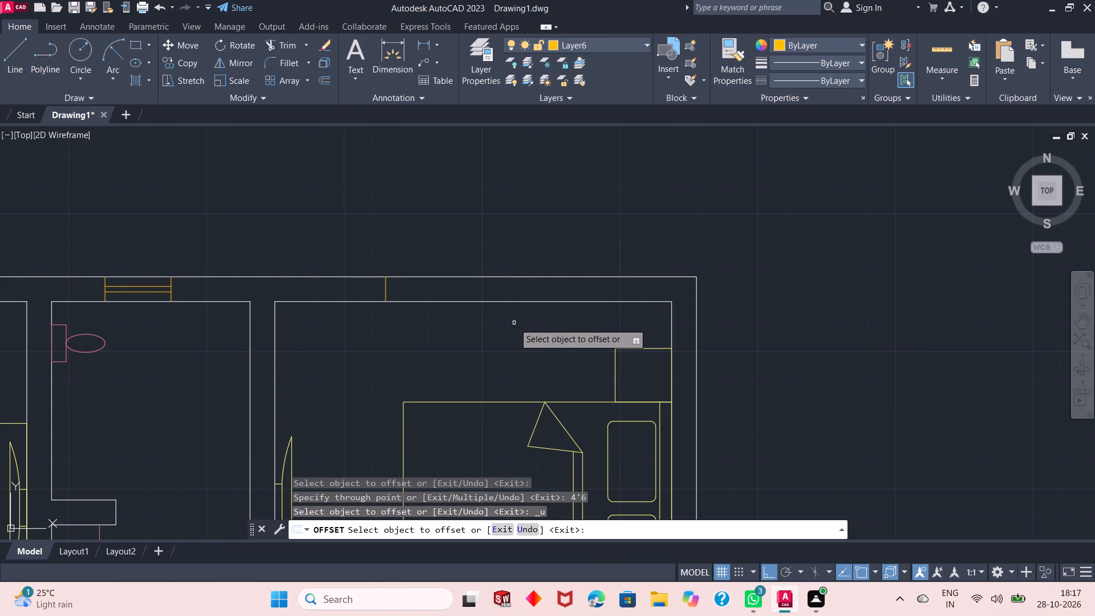
pyautogui.moveTo(384, 295); pyautogui.dragTo(476, 282)
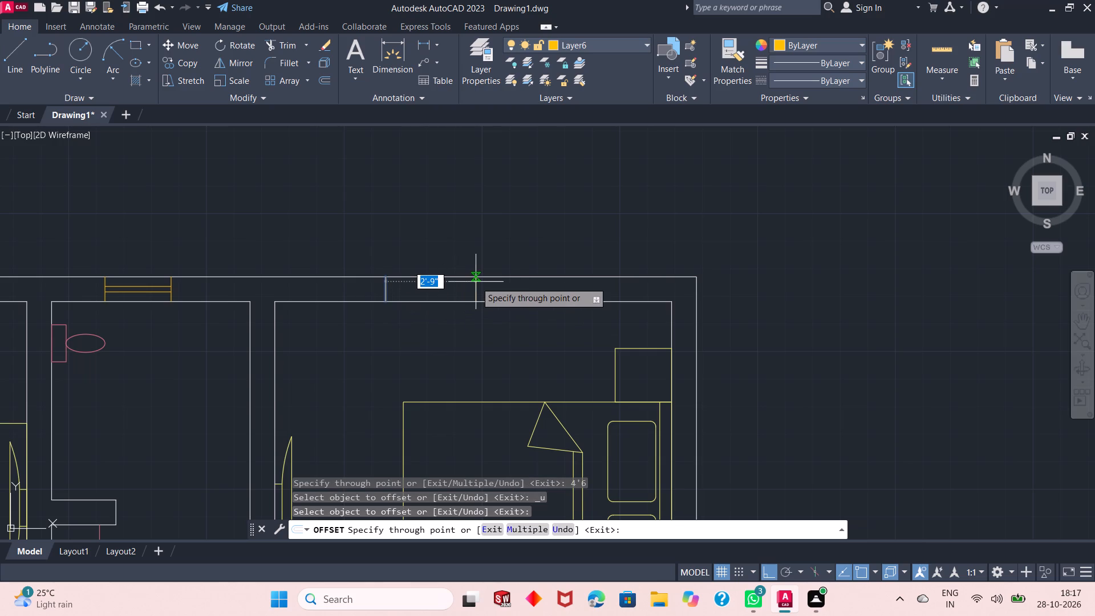
pyautogui.write('4\'6"')
pyautogui.press('Return')
pyautogui.rightClick(467, 174)
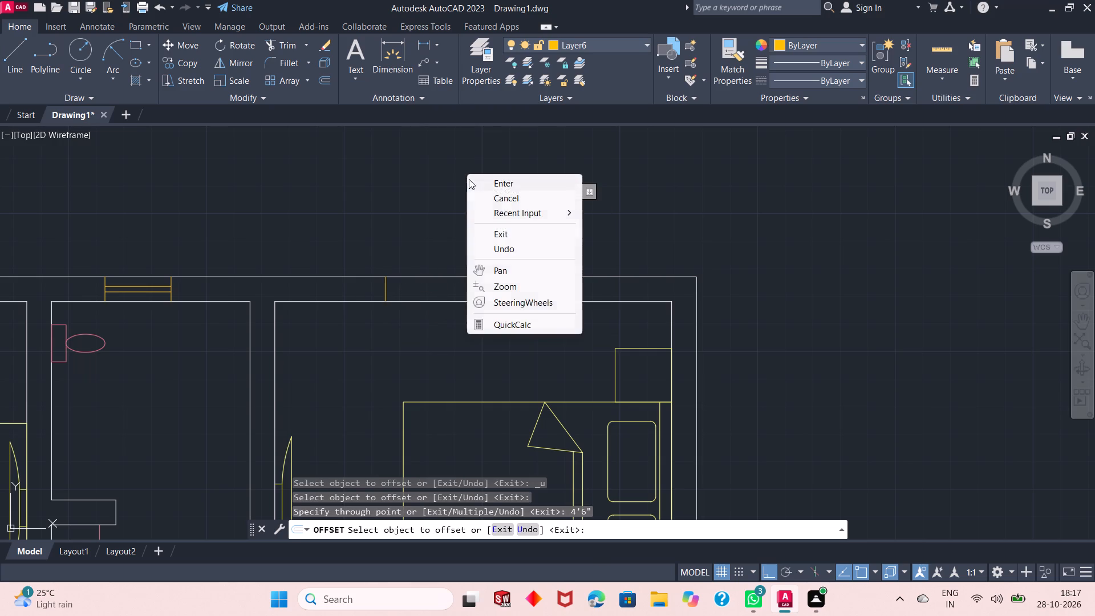
pyautogui.click(478, 181)
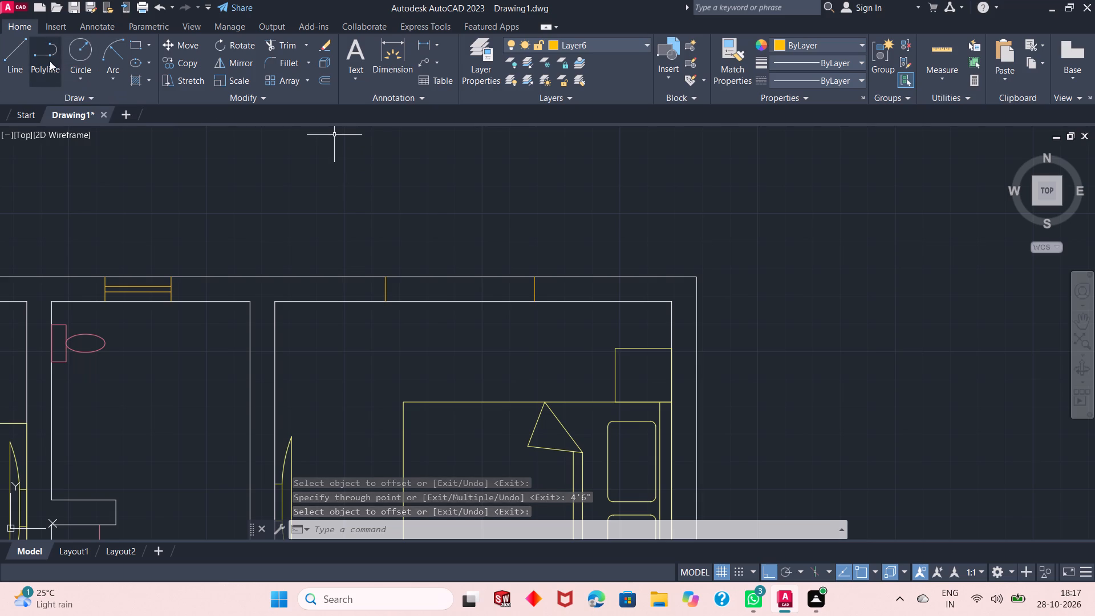
# Draw a horizontal line about 4'6" long between the midpoints of the northeast bedroom window's two side lines.
pyautogui.click(18, 60)
pyautogui.scroll(1, 400, 275)
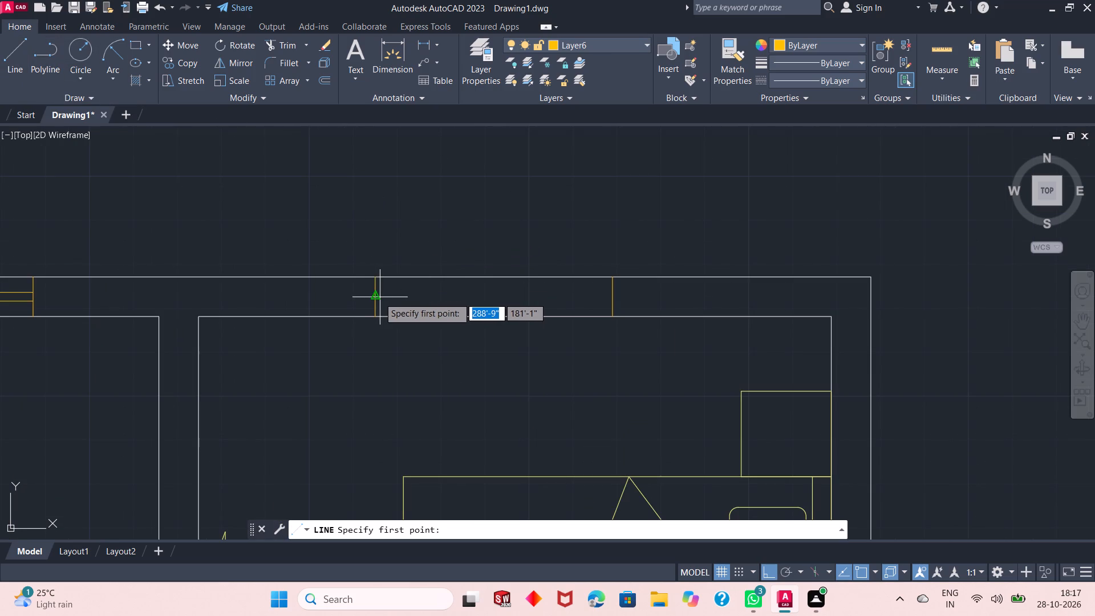
pyautogui.click(378, 297)
pyautogui.click(612, 299)
pyautogui.rightClick(609, 229)
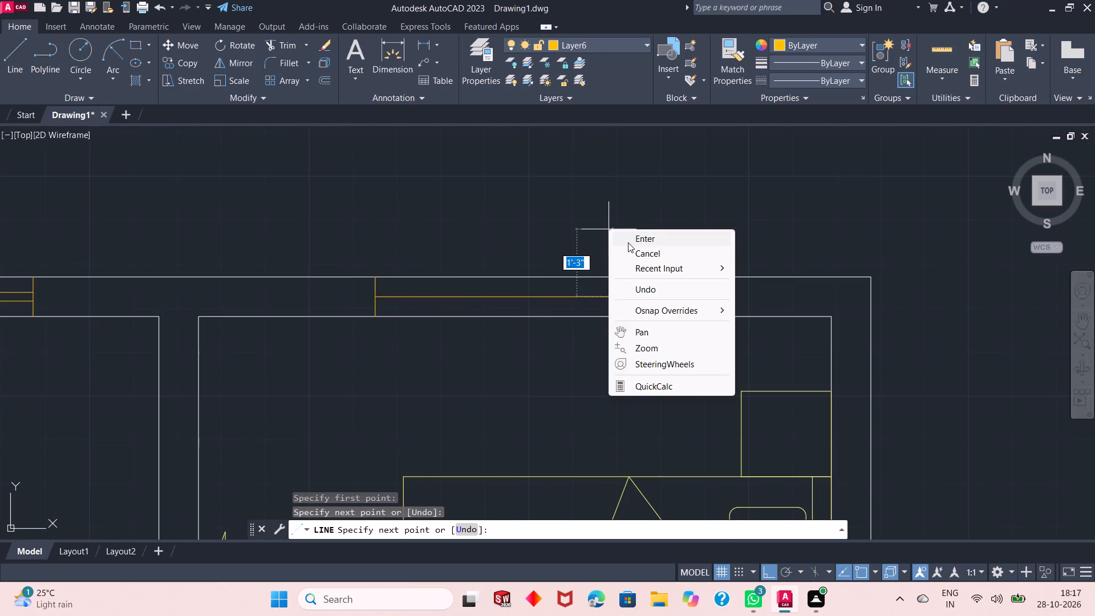
pyautogui.click(633, 232)
# Offset the northeast bedroom window's horizontal centre line 1" to the north and 1" to the south.
pyautogui.click(329, 83)
pyautogui.rightClick(444, 194)
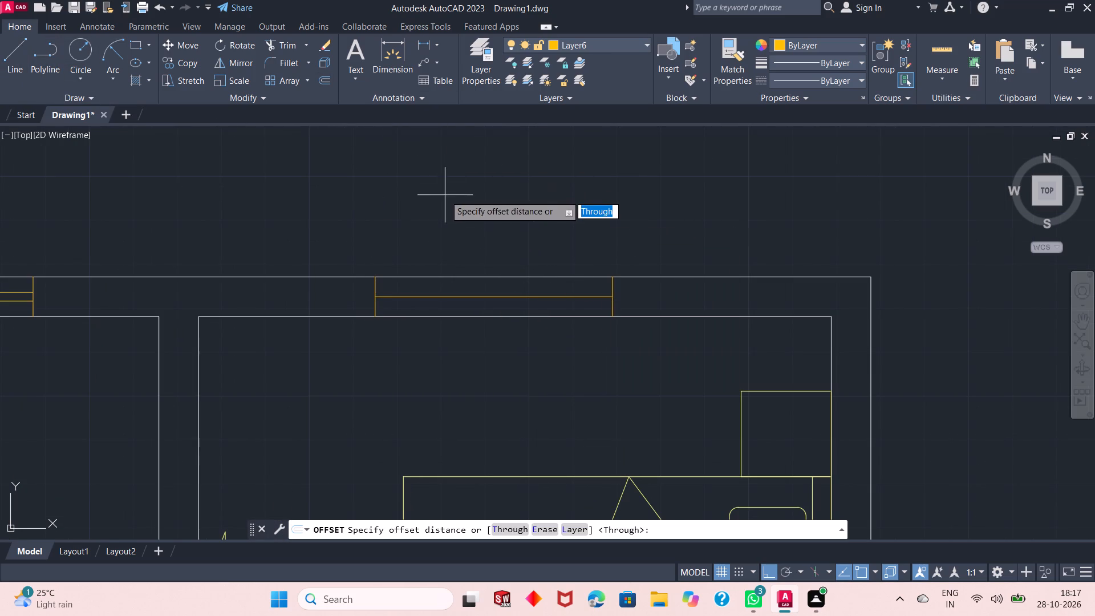
pyautogui.click(484, 206)
pyautogui.scroll(2, 510, 294)
pyautogui.click(504, 301)
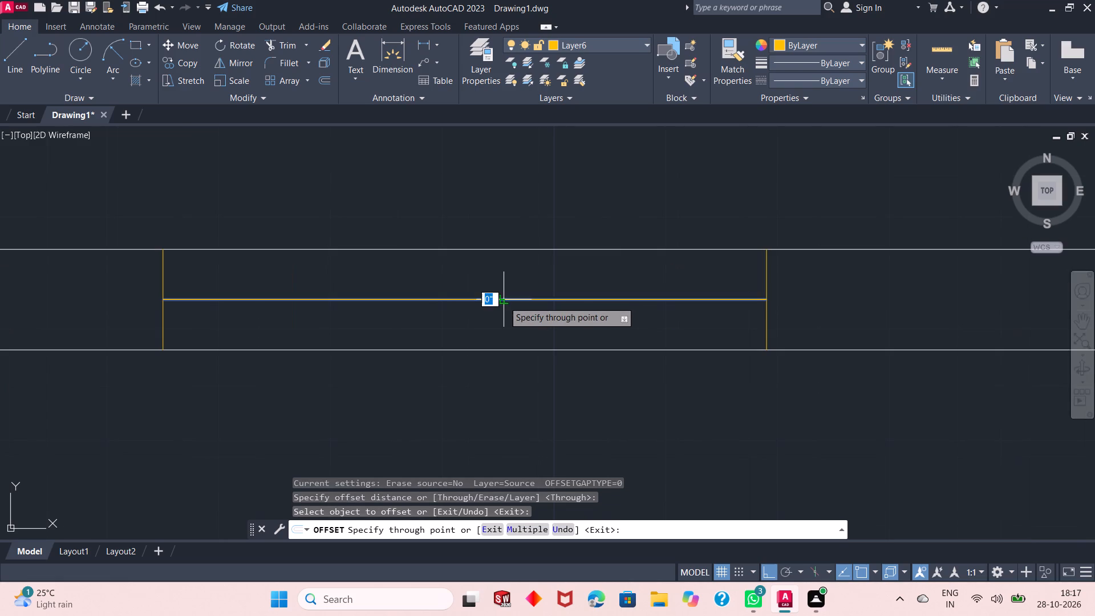
pyautogui.write('1"')
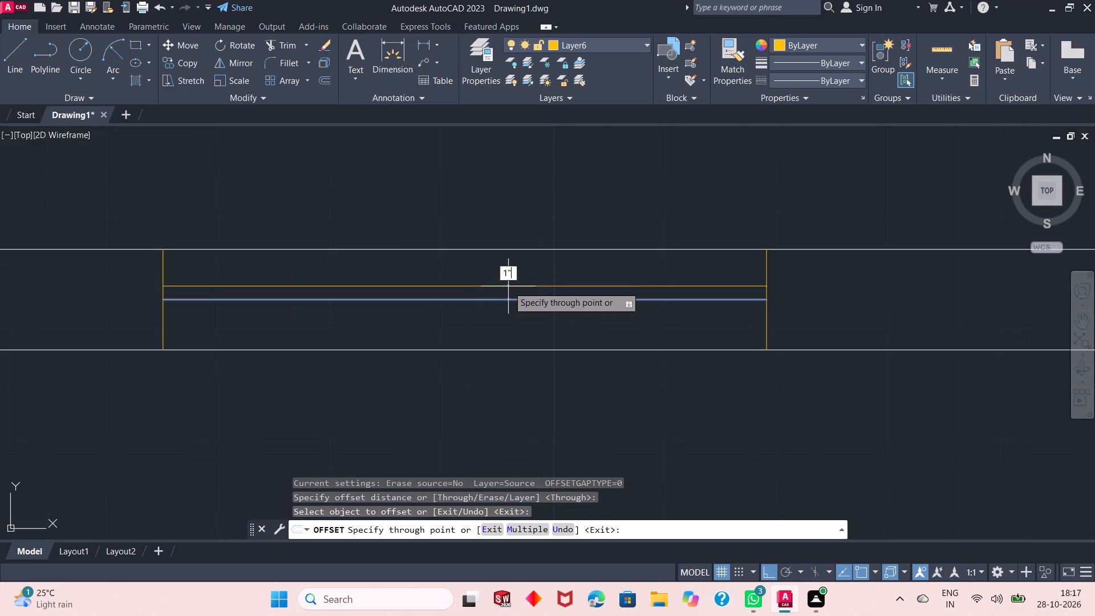
pyautogui.press('Return')
pyautogui.click(508, 302)
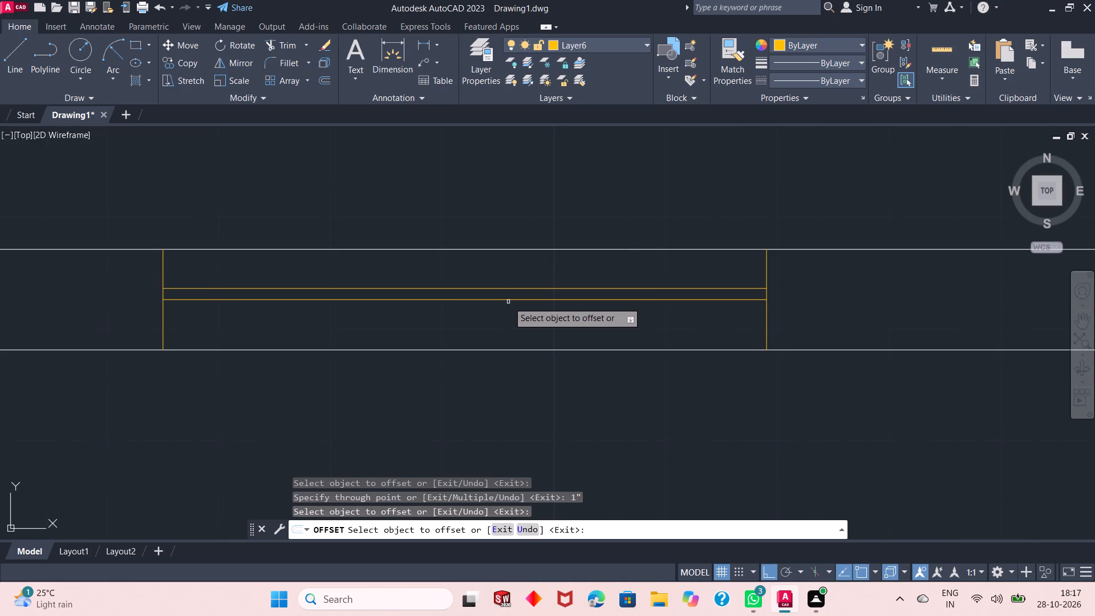
pyautogui.moveTo(513, 298); pyautogui.dragTo(512, 308)
pyautogui.write('1"')
pyautogui.press('Return')
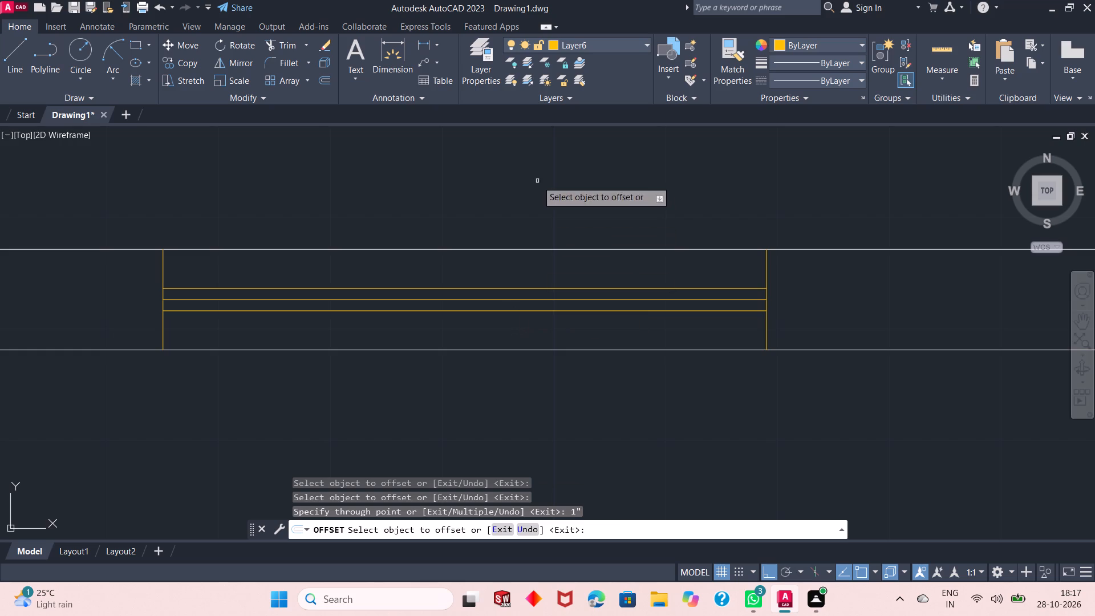
pyautogui.rightClick(537, 181)
pyautogui.click(547, 185)
# Erase the middle horizontal line of the northeast bedroom window, between the two offset lines.
pyautogui.click(518, 298)
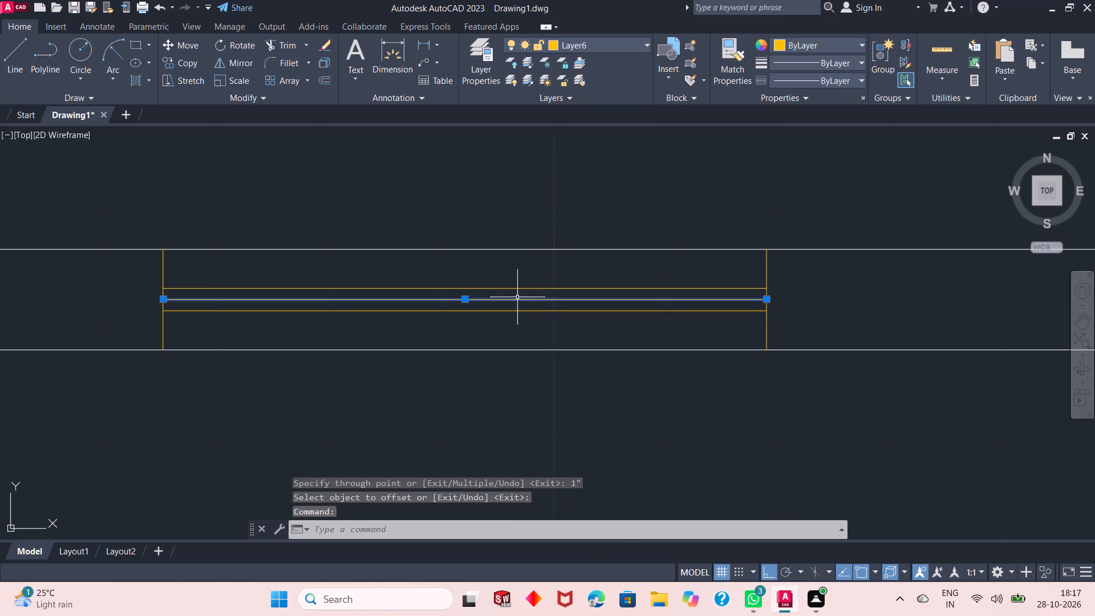
pyautogui.rightClick(502, 175)
pyautogui.click(537, 257)
# Draw a short horizontal line on Layer6 across the east wall, beside the bedside table south of the northeast bedroom's bed.
pyautogui.scroll(-1, 468, 260)
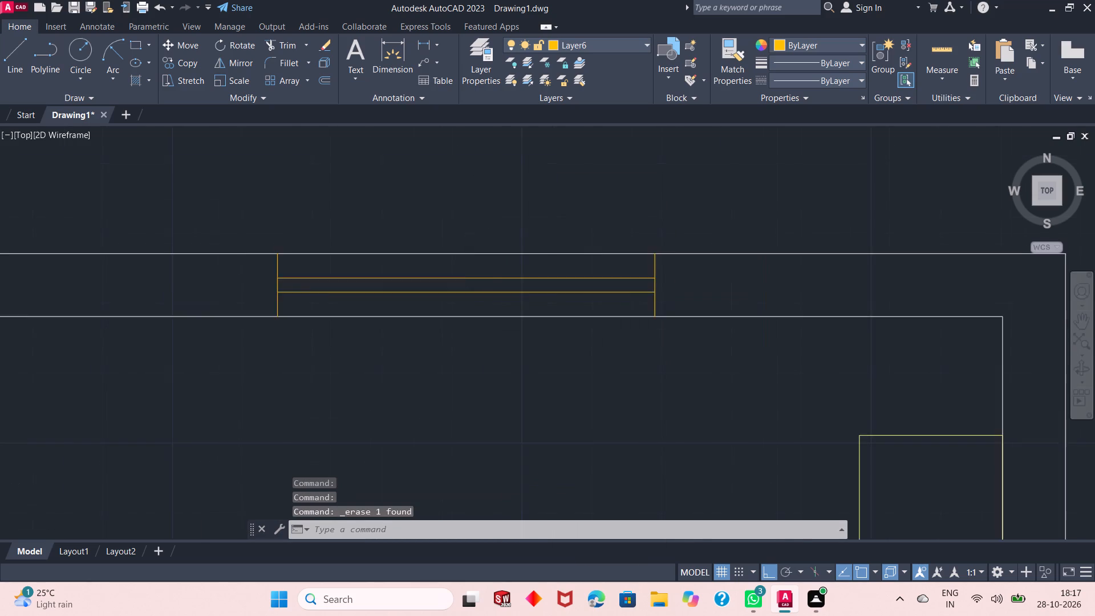
pyautogui.scroll(-2, 467, 260)
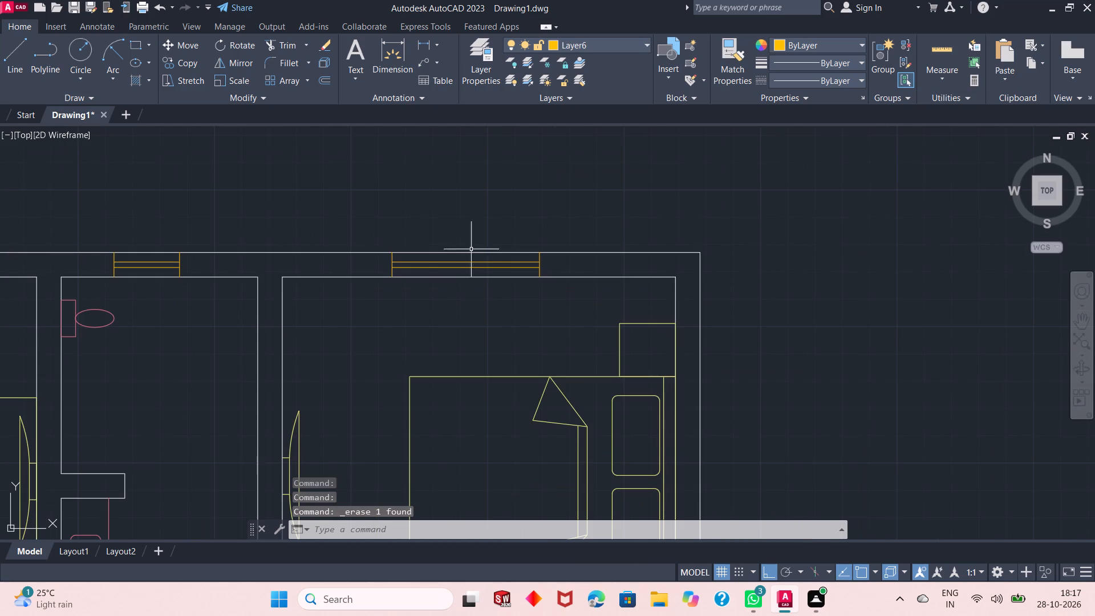
pyautogui.scroll(-2, 509, 255)
pyautogui.scroll(2, 573, 483)
pyautogui.click(15, 56)
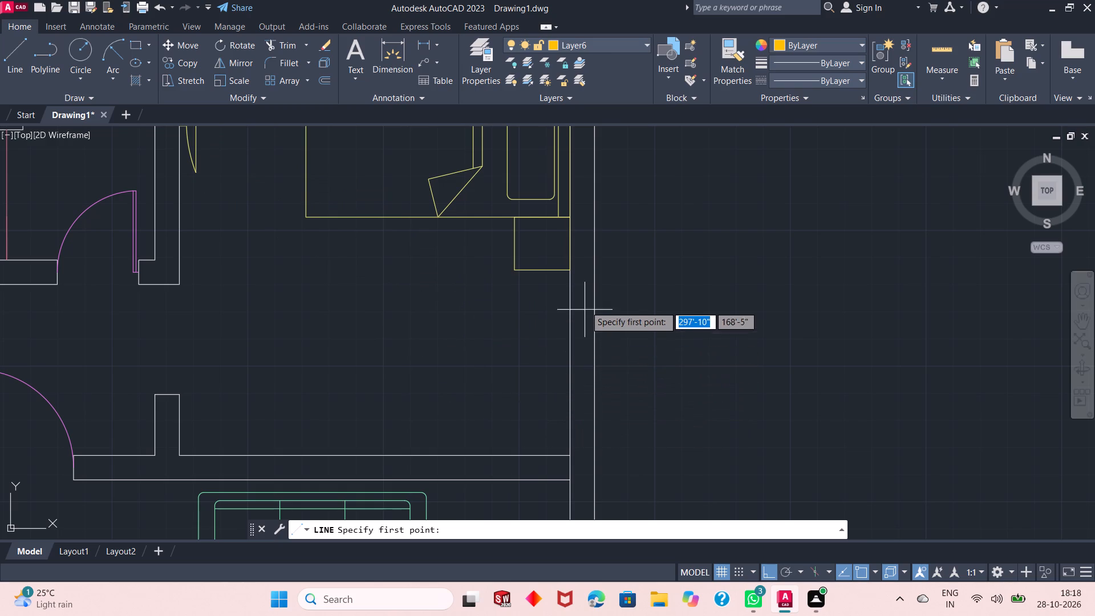
pyautogui.scroll(1, 573, 286)
pyautogui.click(568, 241)
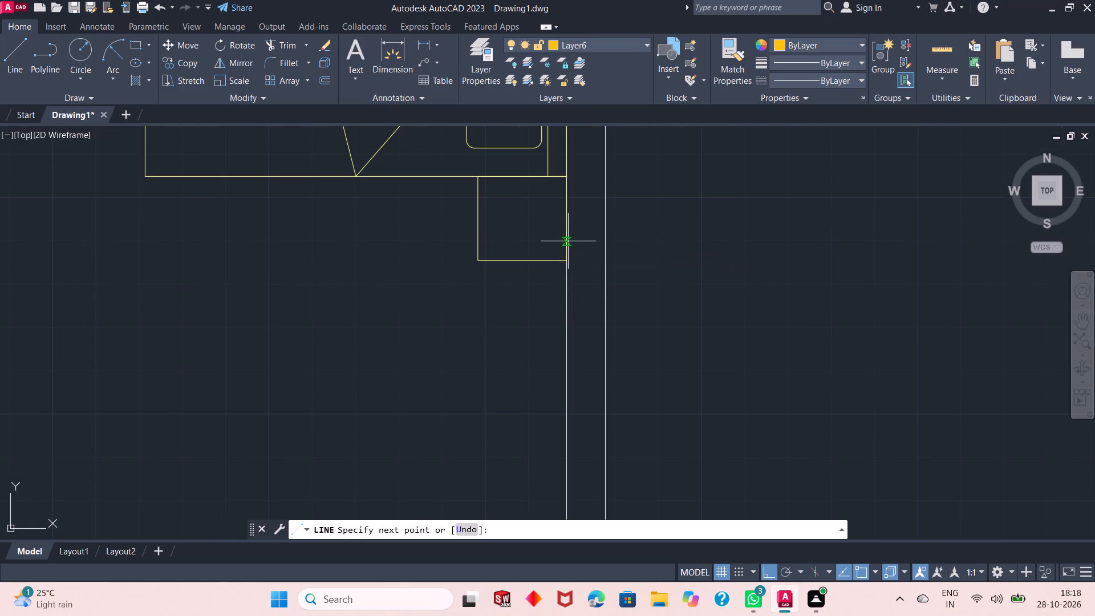
pyautogui.click(608, 241)
pyautogui.rightClick(629, 239)
pyautogui.click(653, 244)
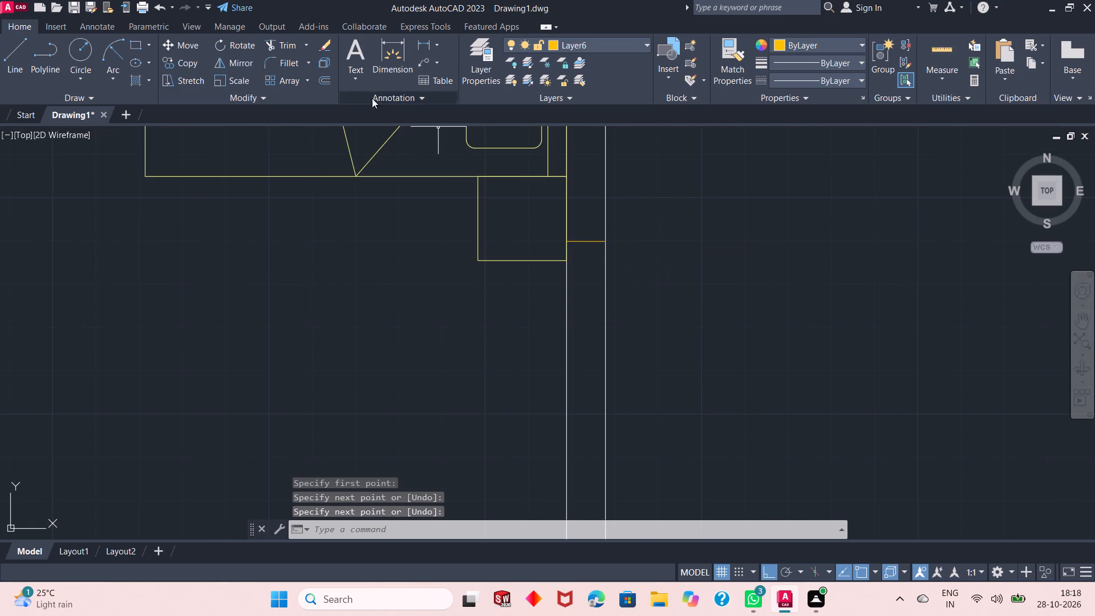
# Offset the short horizontal line in the east wall 3' to the south as the window's second side.
pyautogui.click(328, 80)
pyautogui.rightClick(318, 194)
pyautogui.click(334, 201)
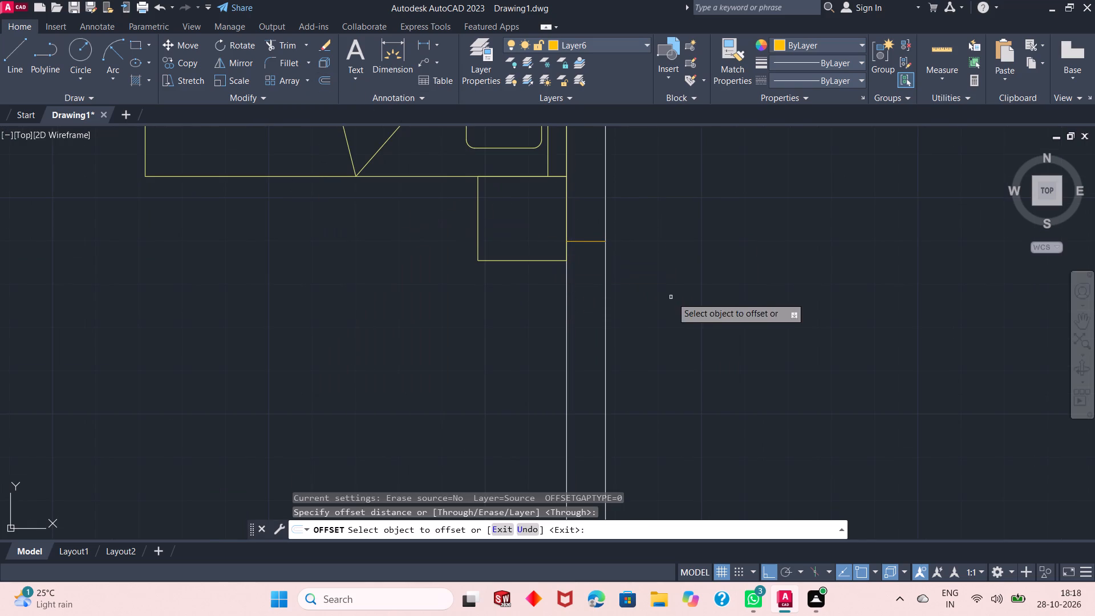
pyautogui.click(590, 241)
pyautogui.scroll(-2, 589, 237)
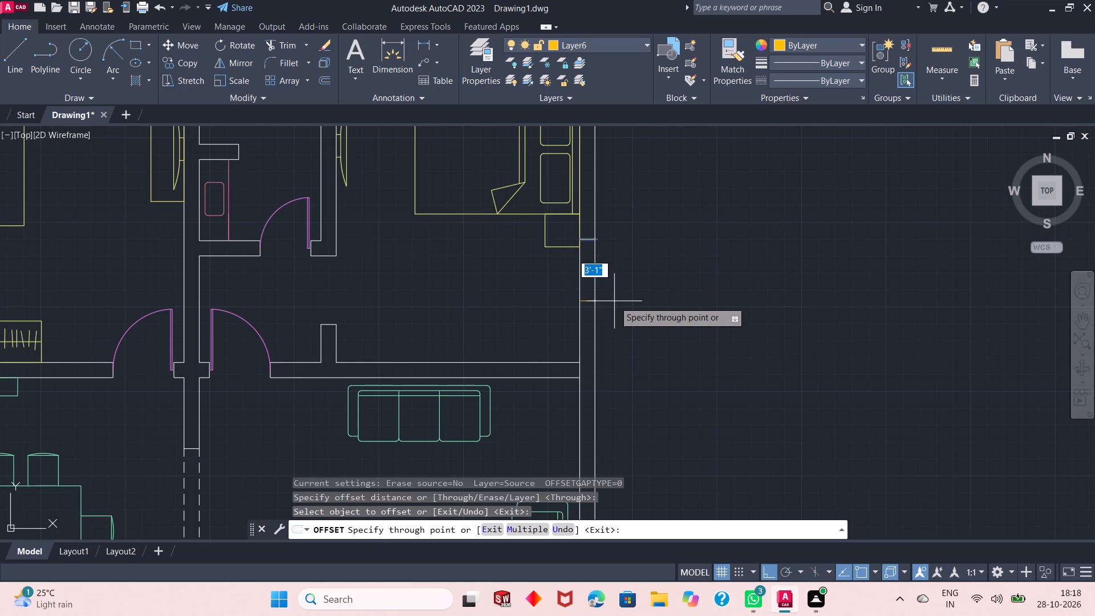
pyautogui.write("3'")
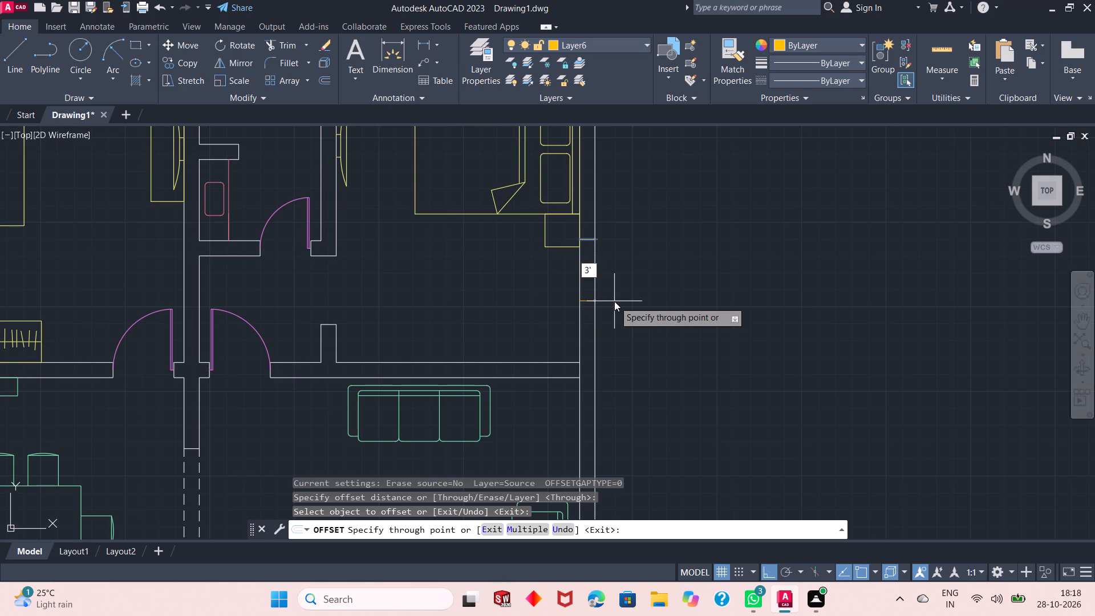
pyautogui.press('Return')
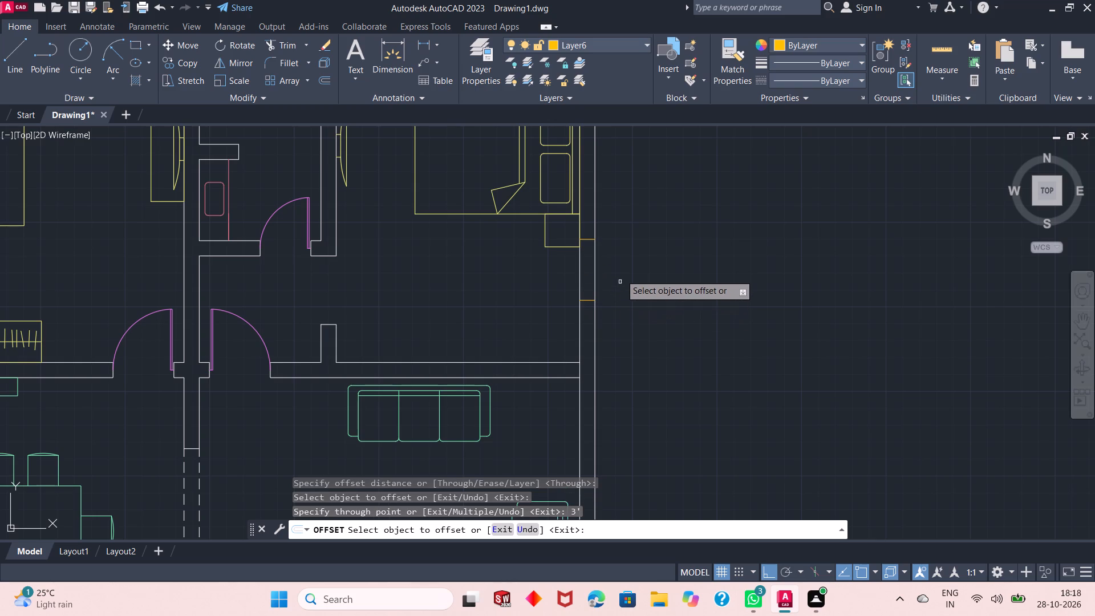
pyautogui.rightClick(620, 273)
pyautogui.click(628, 279)
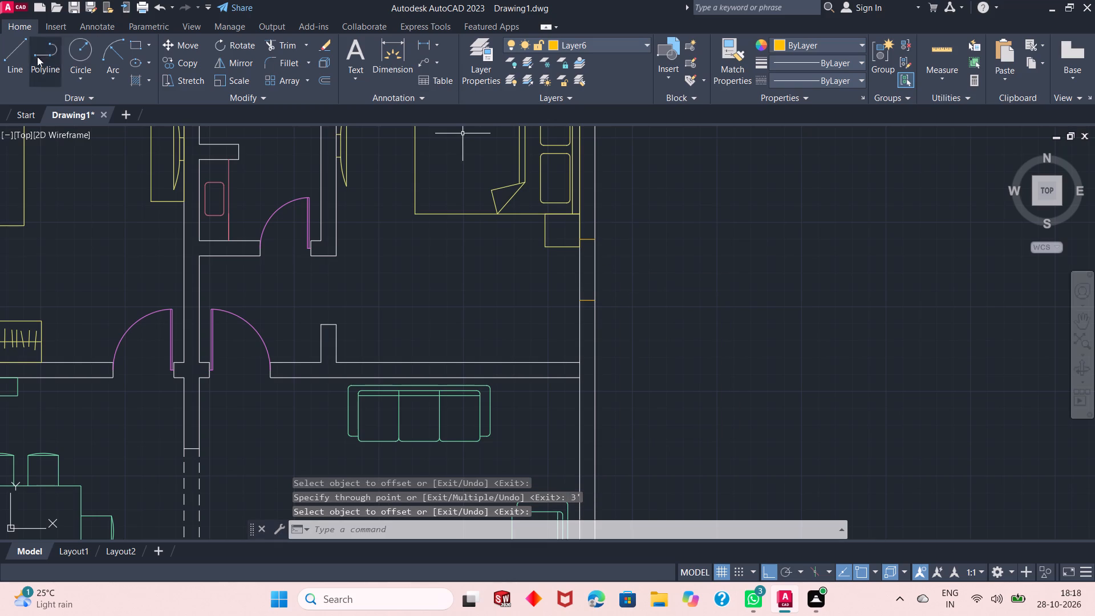
# Draw a vertical line about 3' long between the midpoints of the east wall window's two side lines.
pyautogui.click(0, 58)
pyautogui.click(11, 58)
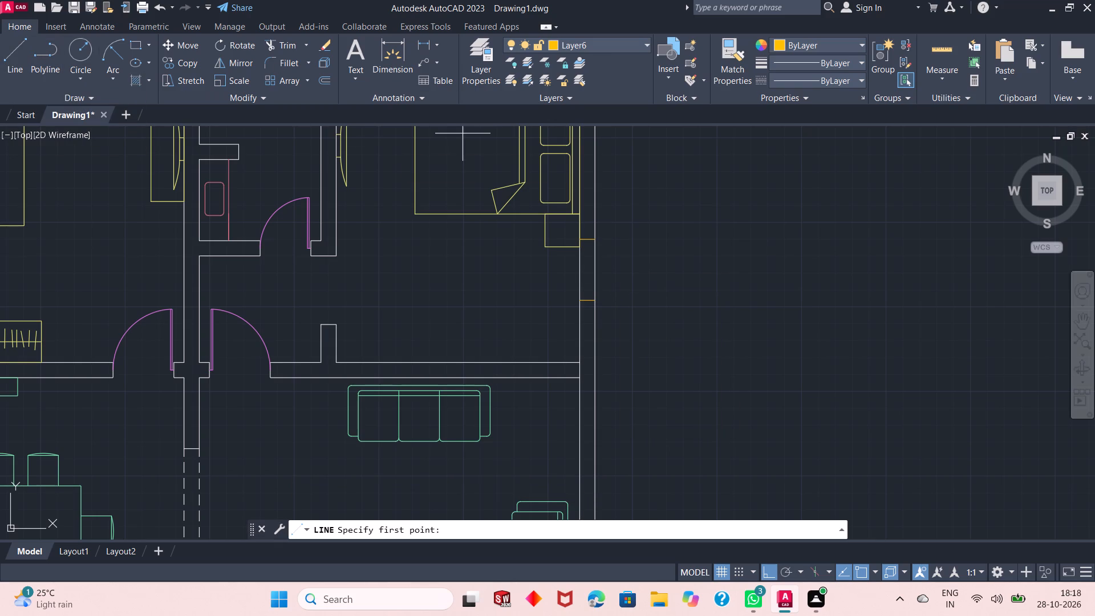
pyautogui.scroll(2, 584, 240)
pyautogui.click(584, 240)
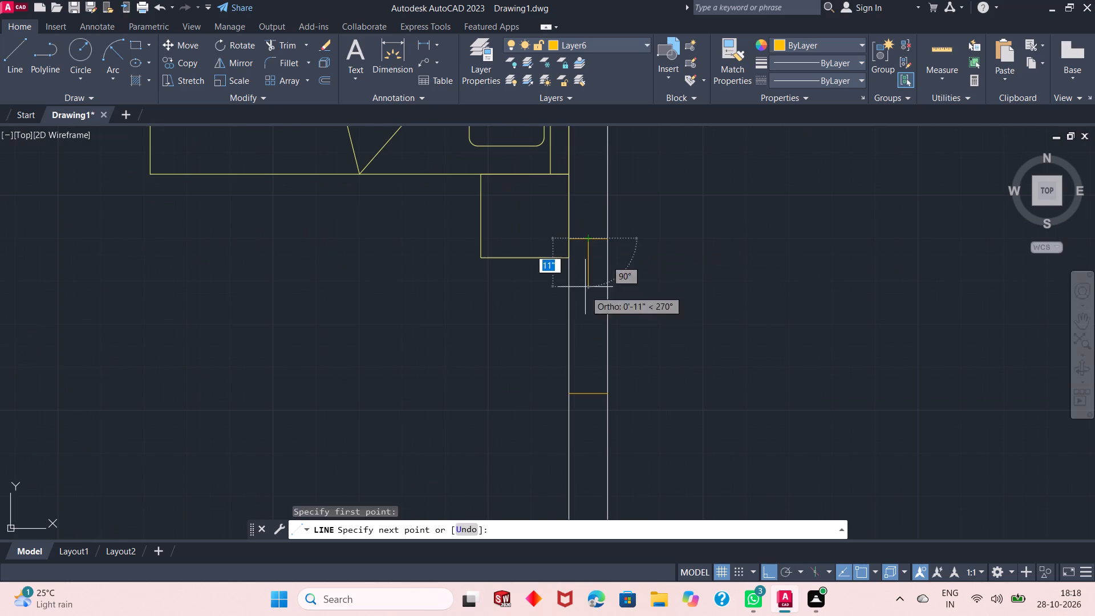
pyautogui.click(586, 394)
pyautogui.rightClick(688, 340)
pyautogui.click(709, 351)
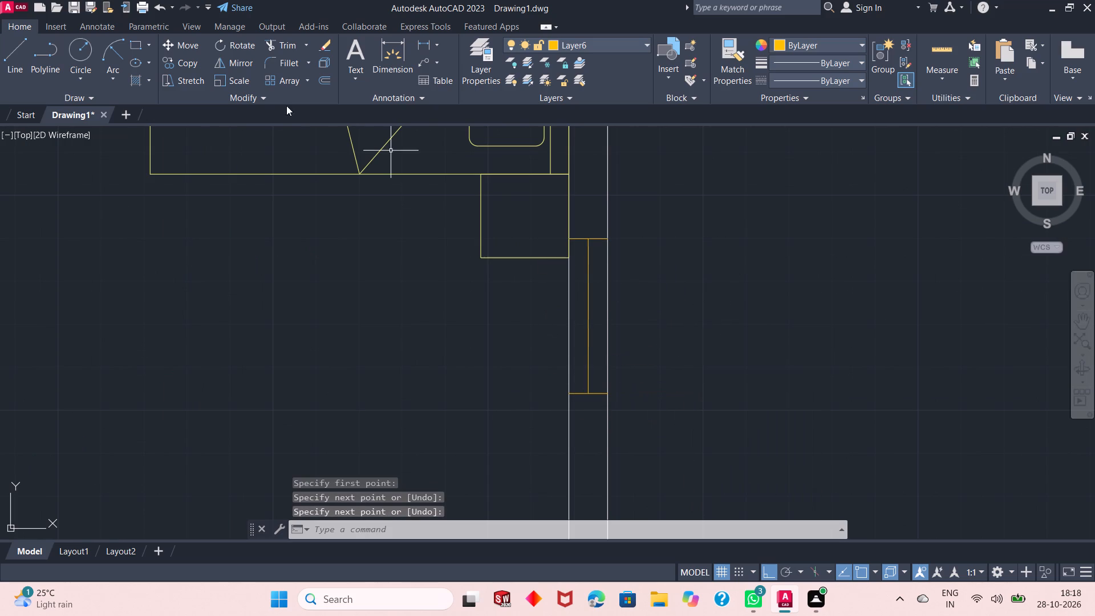
# Offset the vertical middle line of the east wall window 1" to each side.
pyautogui.click(317, 83)
pyautogui.rightClick(285, 172)
pyautogui.click(304, 183)
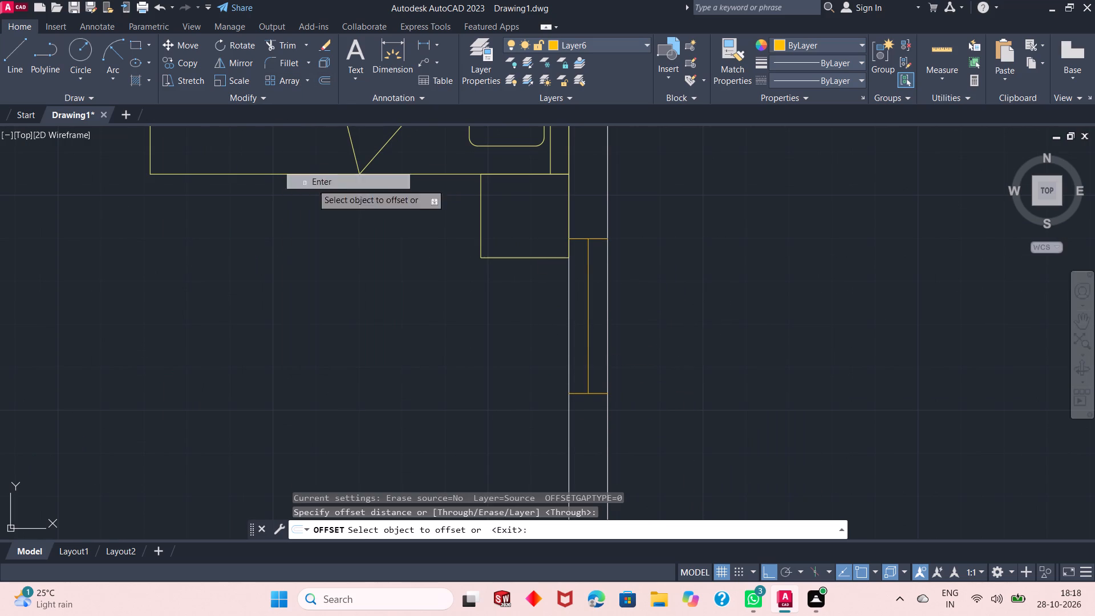
pyautogui.click(587, 368)
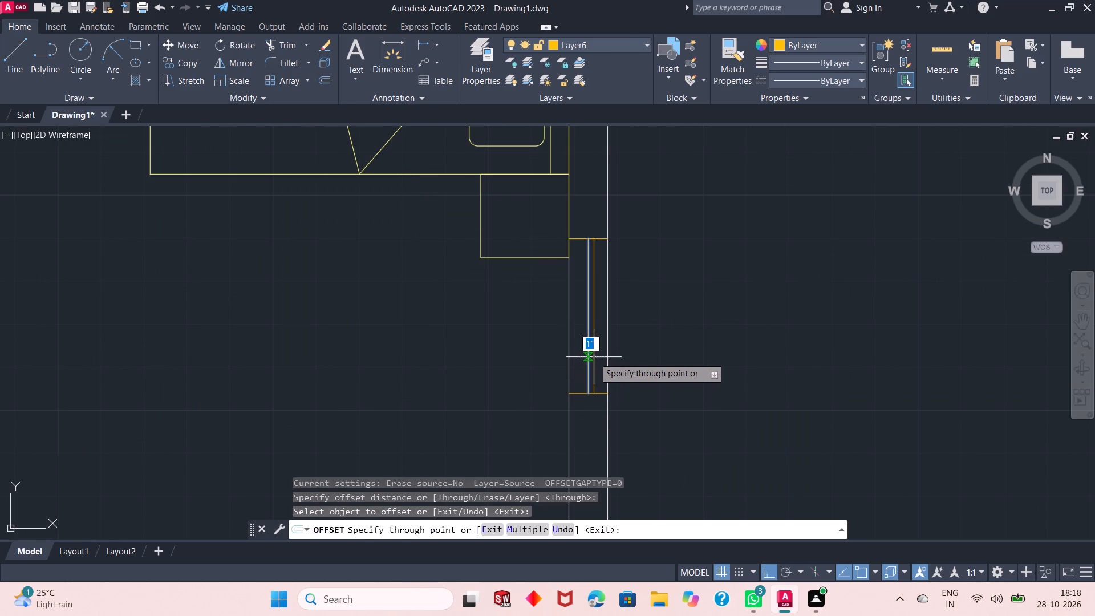
pyautogui.press('1')
pyautogui.hotkey('shift', '"')
pyautogui.press('Return')
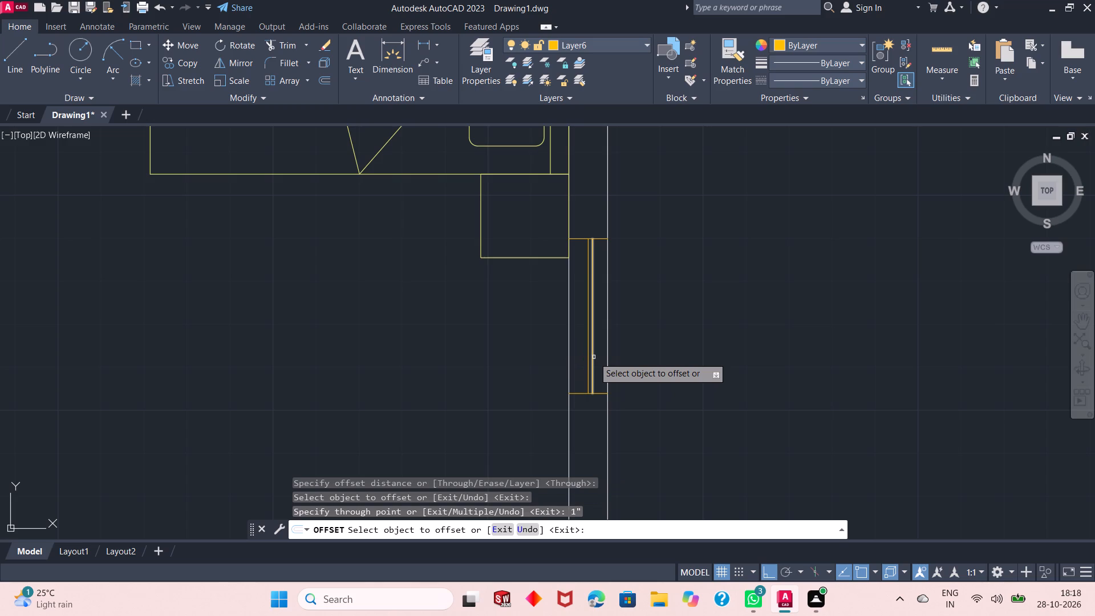
pyautogui.scroll(1, 594, 357)
pyautogui.click(584, 372)
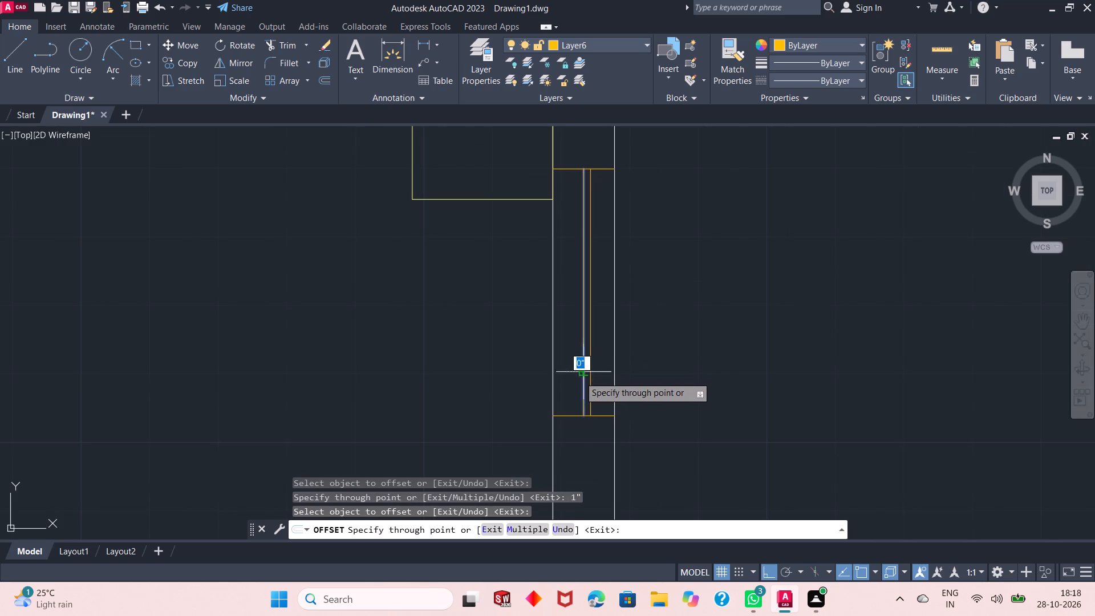
pyautogui.write('1"')
pyautogui.press('Return')
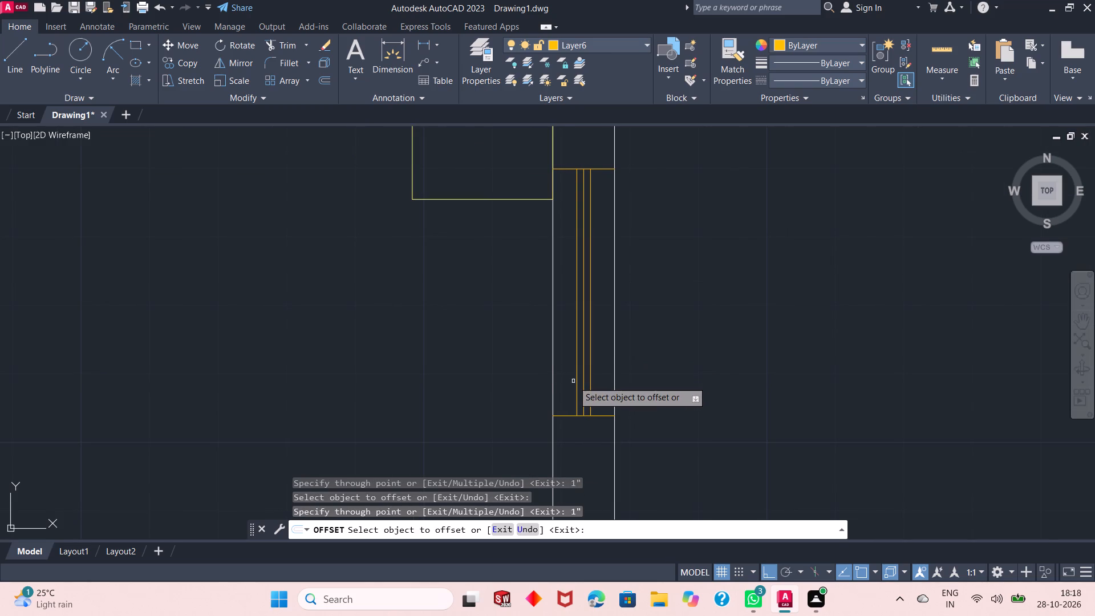
pyautogui.rightClick(649, 262)
pyautogui.click(662, 273)
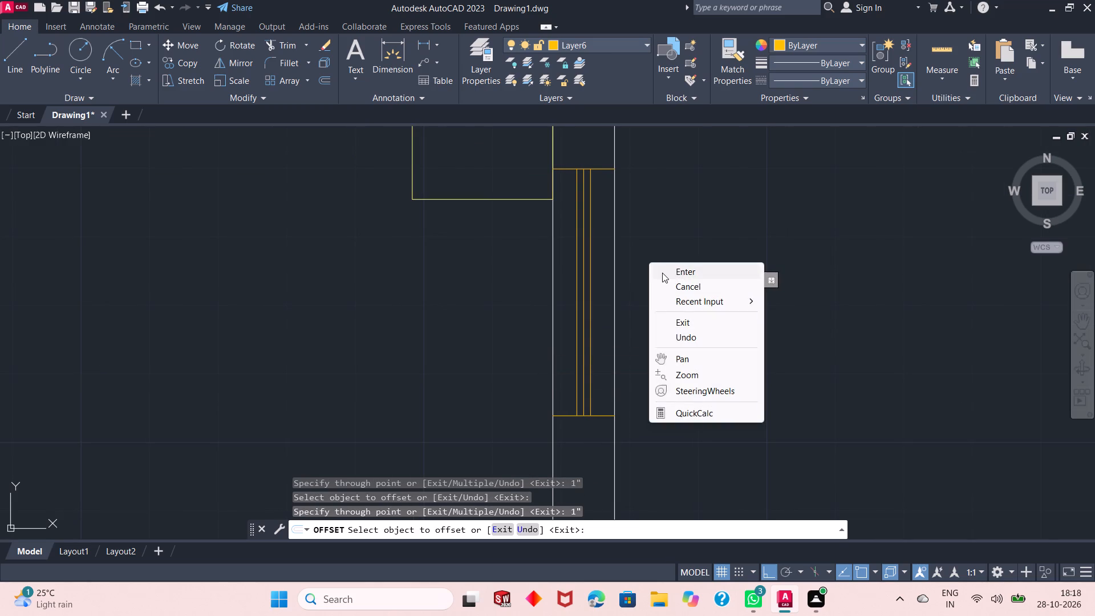
# Erase the middle vertical line of the east wall window, between the two offset lines.
pyautogui.click(585, 334)
pyautogui.rightClick(639, 226)
pyautogui.click(683, 309)
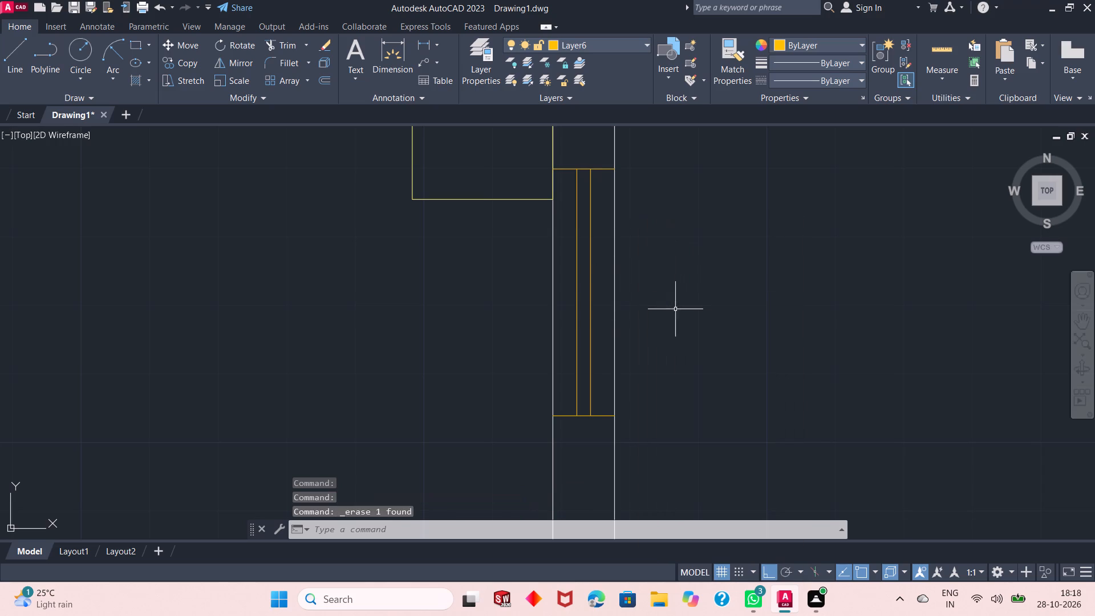
# On layer 0, draw a three-sided step outline about 3' long outside the west exterior door, both ends meeting the wall's outer face.
pyautogui.scroll(-2, 659, 339)
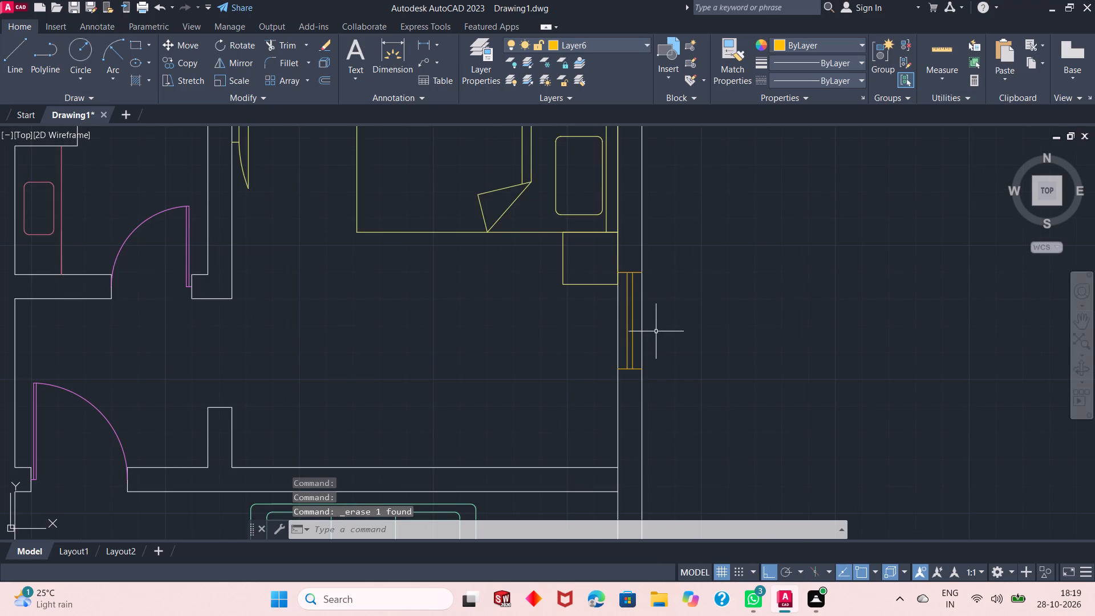
pyautogui.scroll(-3, 639, 304)
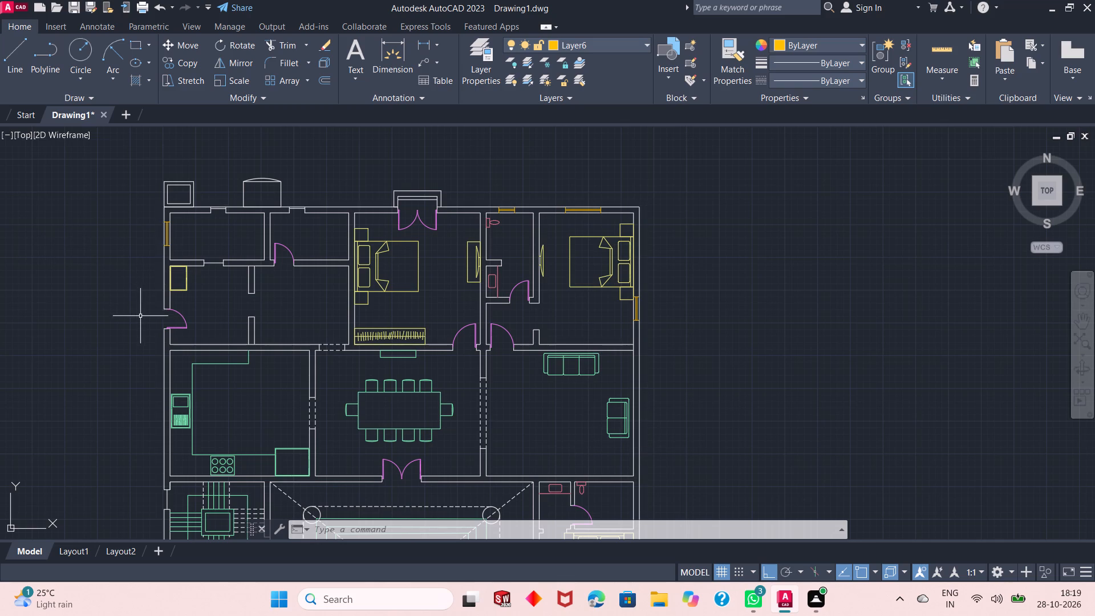
pyautogui.scroll(2, 137, 318)
pyautogui.click(601, 47)
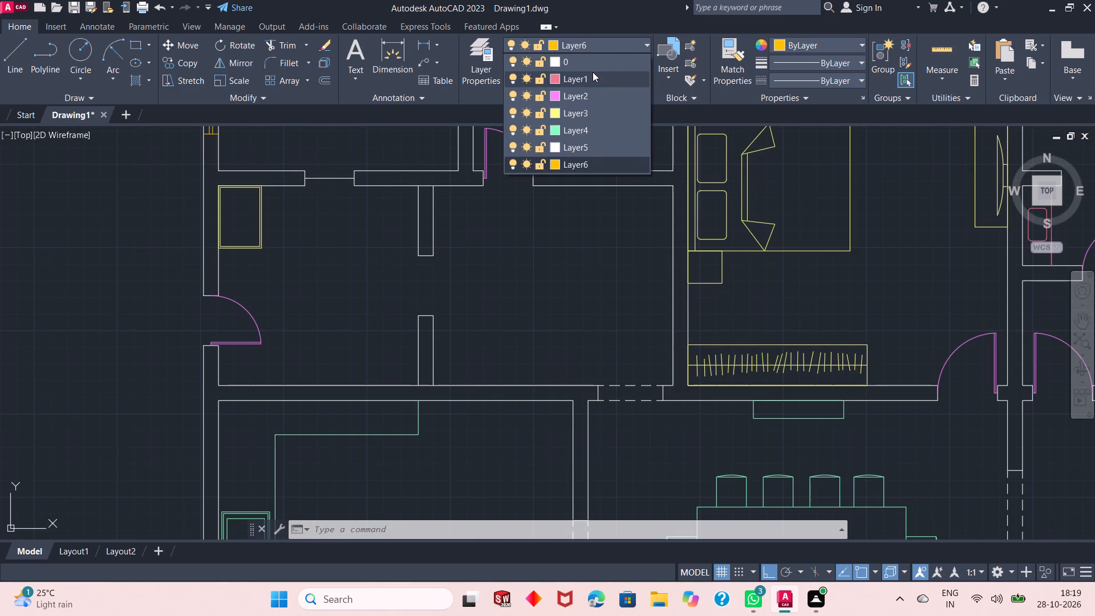
pyautogui.click(591, 67)
pyautogui.click(10, 54)
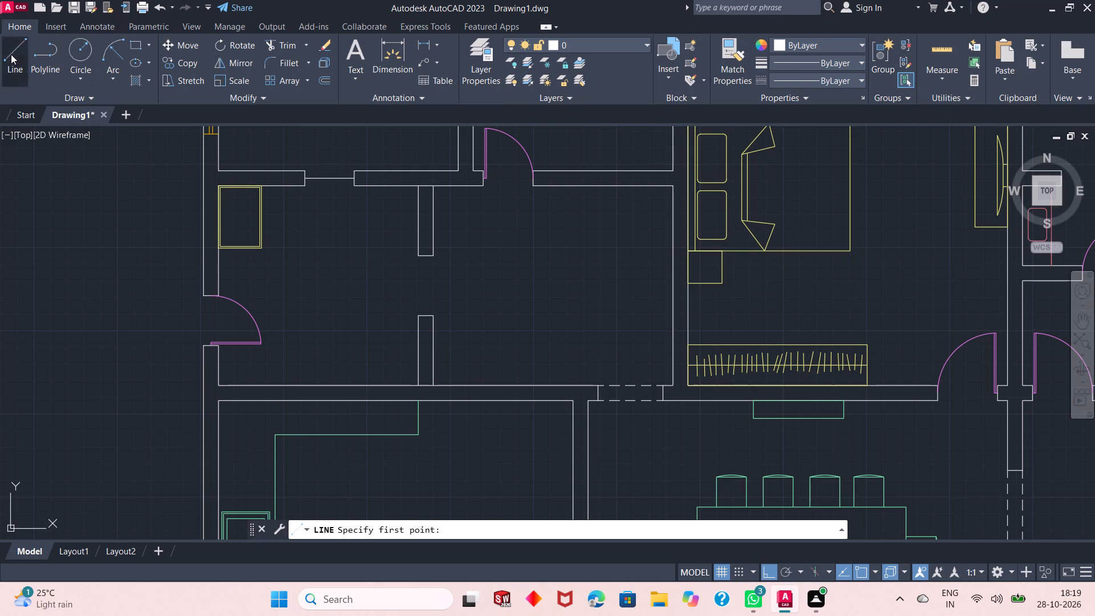
pyautogui.scroll(2, 206, 329)
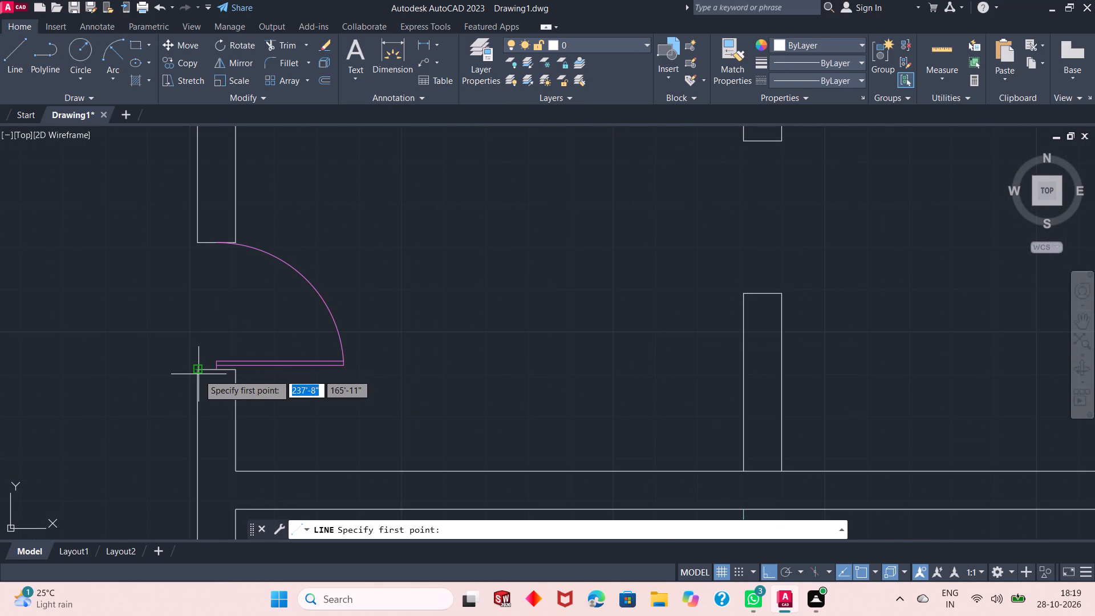
pyautogui.scroll(1, 192, 384)
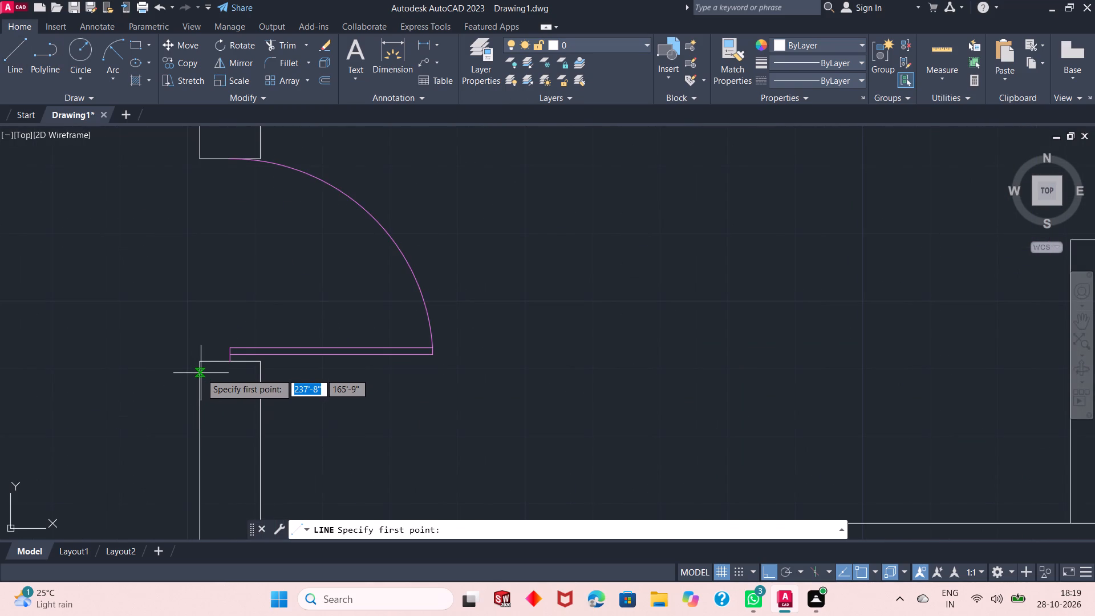
pyautogui.click(201, 373)
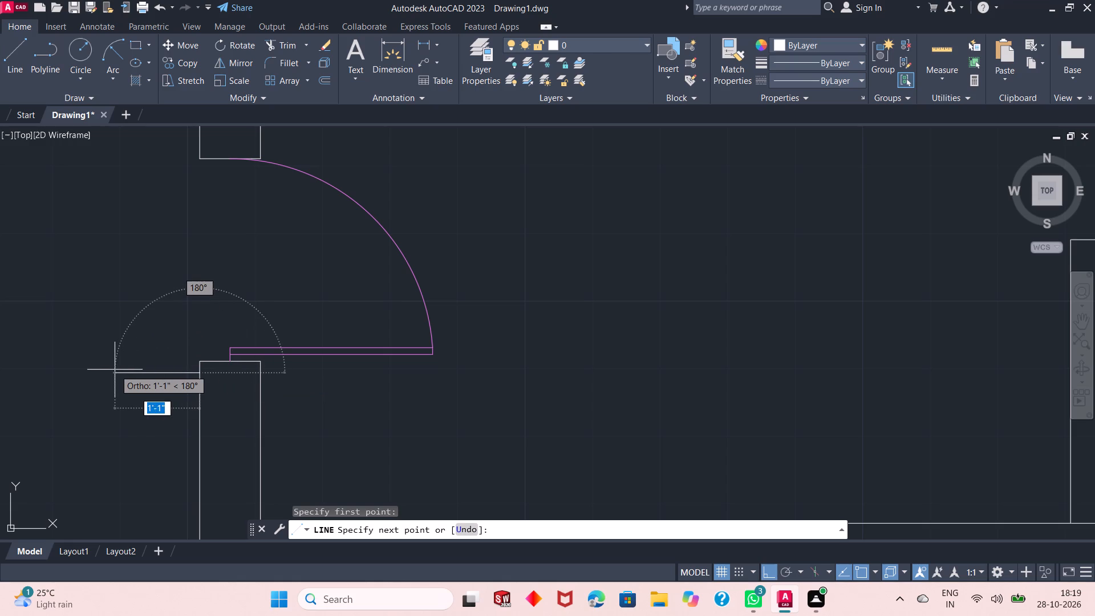
pyautogui.click(133, 373)
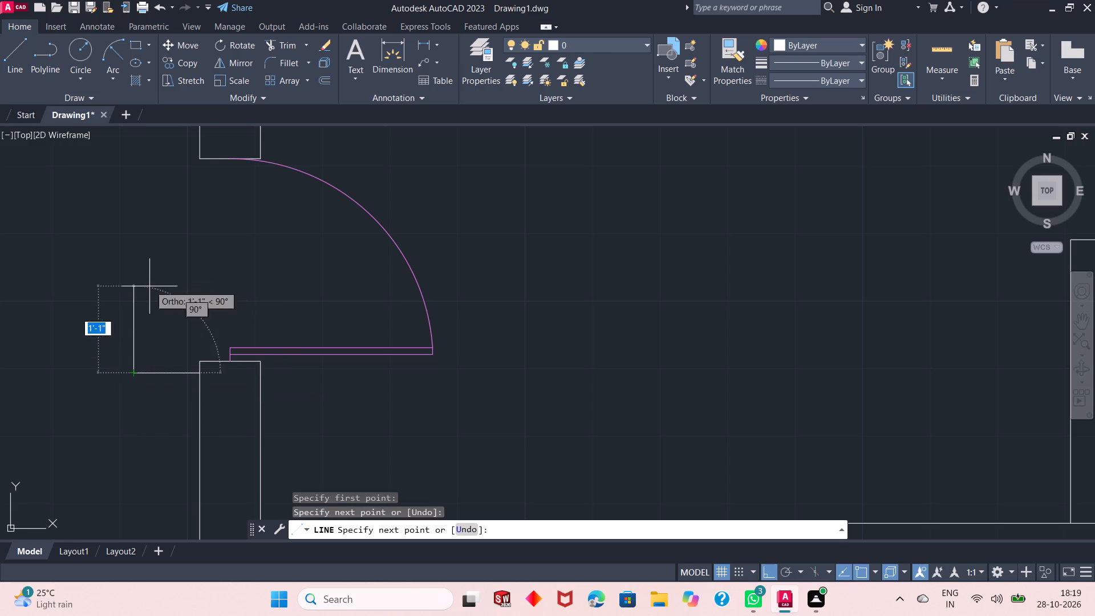
pyautogui.scroll(-2, 149, 254)
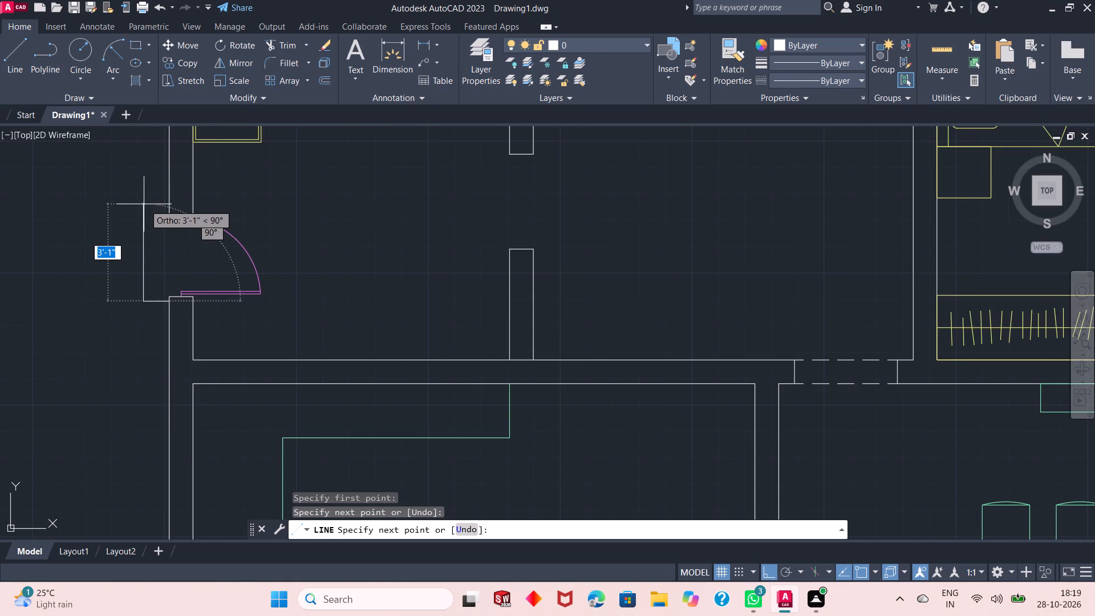
pyautogui.scroll(1, 144, 204)
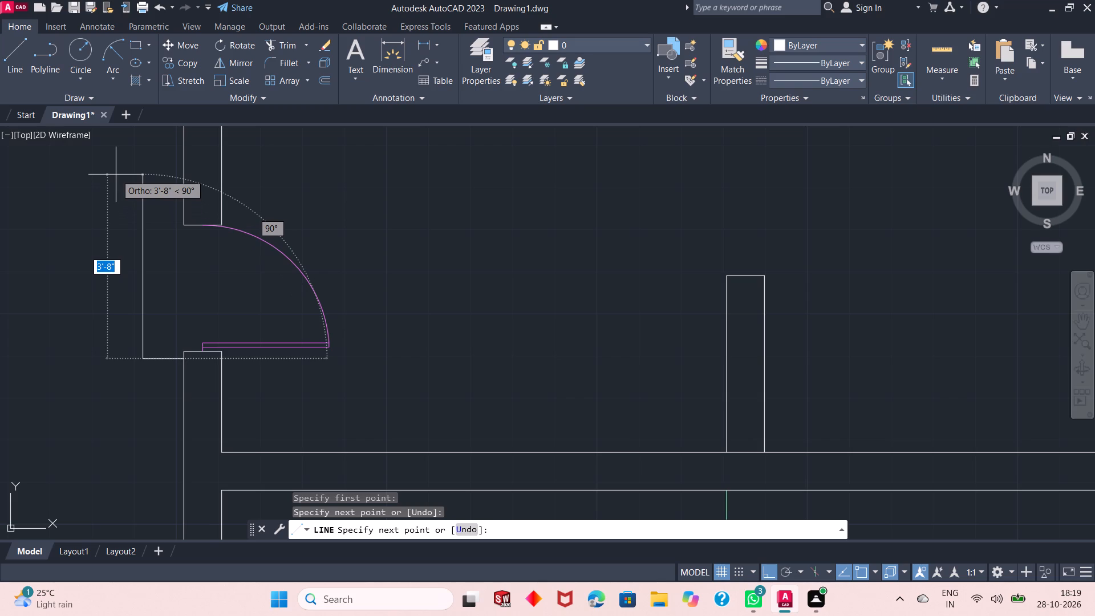
pyautogui.click(129, 203)
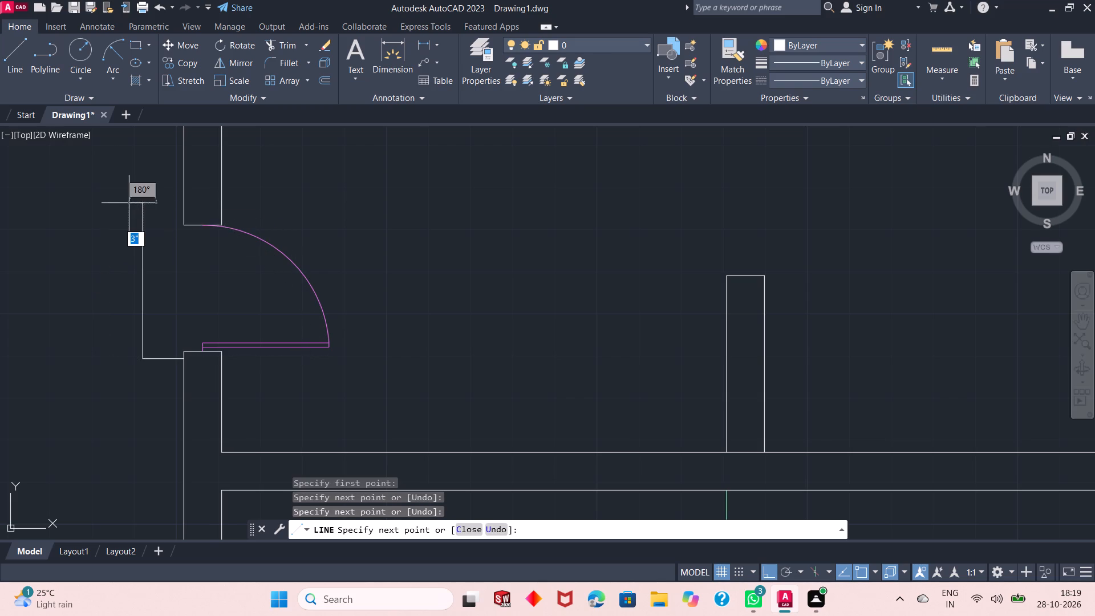
pyautogui.click(183, 204)
pyautogui.rightClick(192, 197)
pyautogui.click(205, 202)
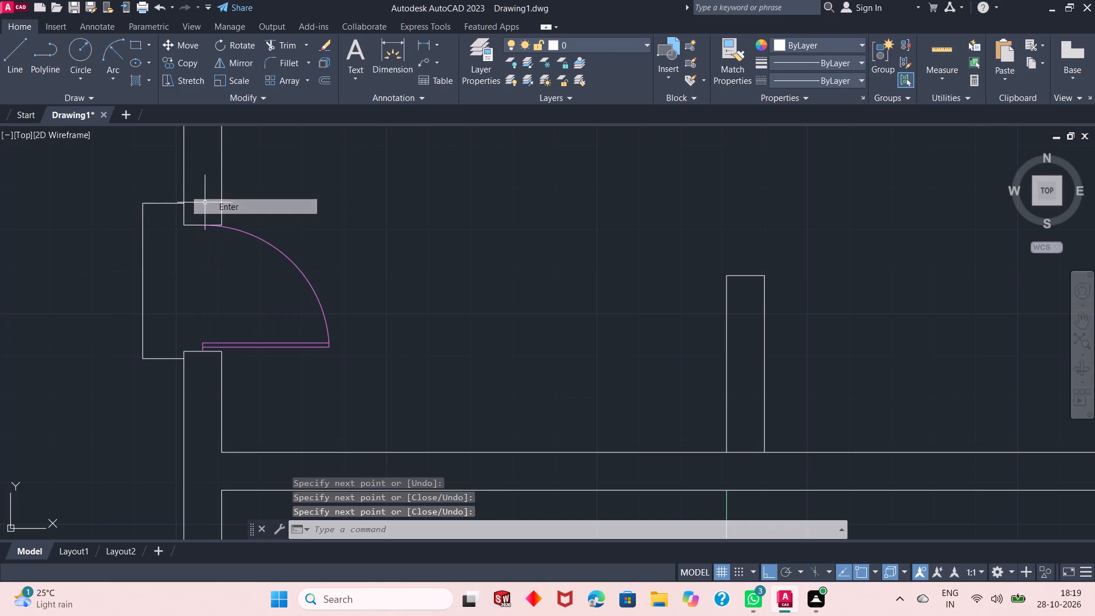
# Draw a second step outline about 3'-8" long around the first, from its outer north corner west, south and back to the west wall.
pyautogui.rightClick(146, 183)
pyautogui.click(174, 188)
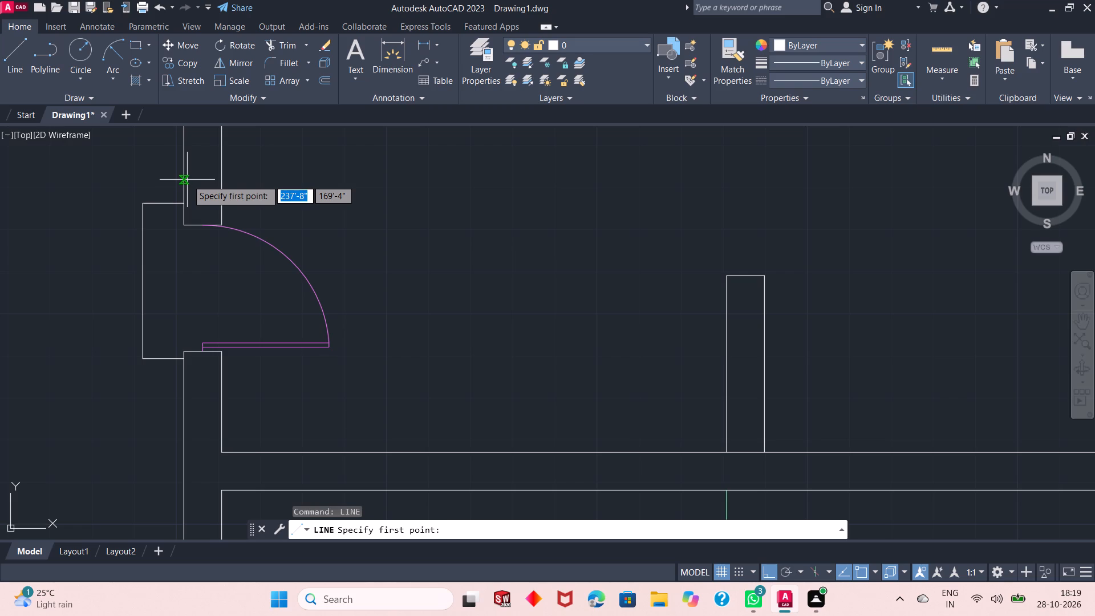
pyautogui.click(141, 204)
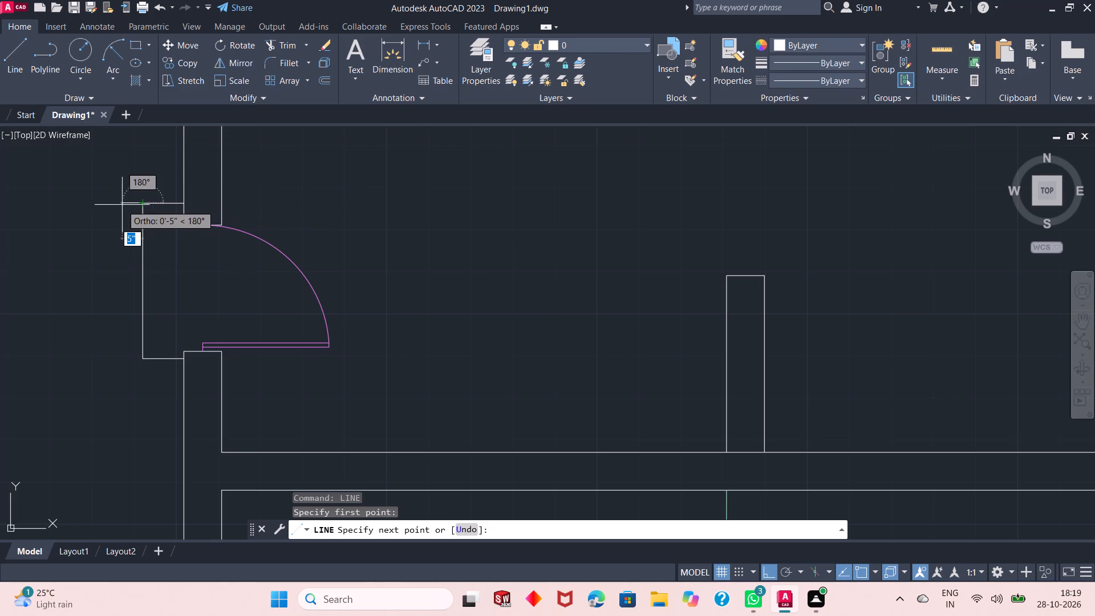
pyautogui.click(104, 204)
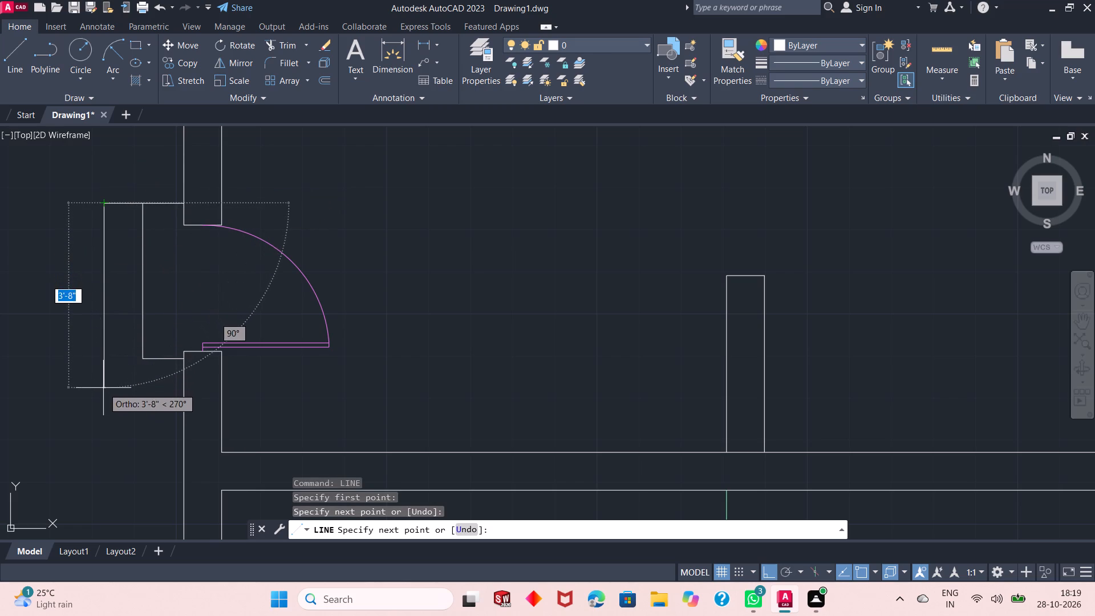
pyautogui.click(103, 388)
pyautogui.click(184, 388)
pyautogui.rightClick(229, 377)
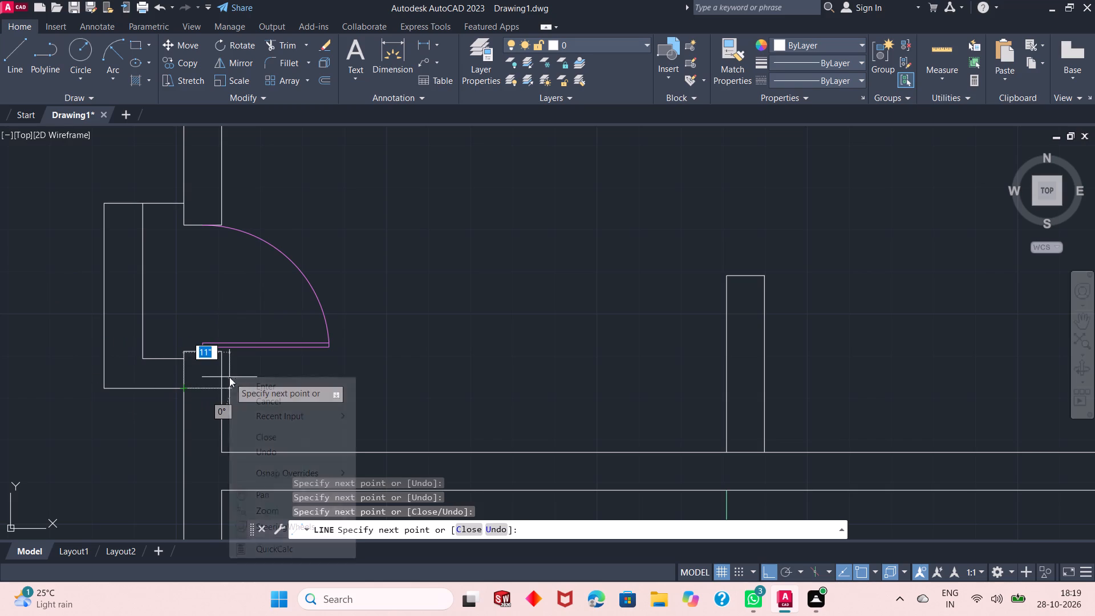
pyautogui.click(246, 384)
# Draw a third step outline about 4'-2" long, from the second's outer south corner west, north and back to the west wall.
pyautogui.click(11, 59)
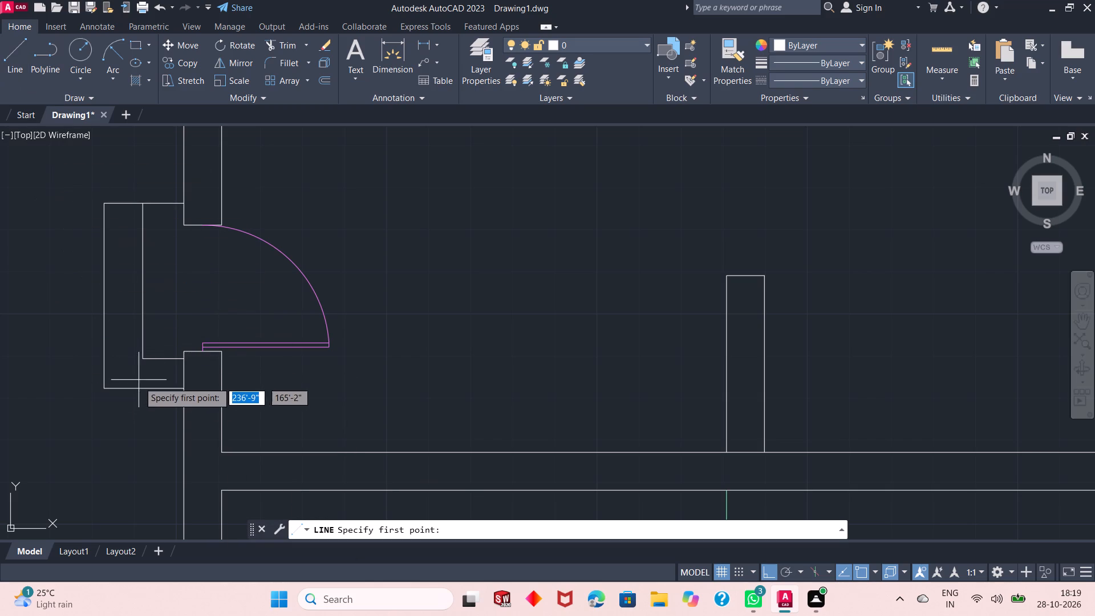
pyautogui.click(102, 386)
pyautogui.click(62, 389)
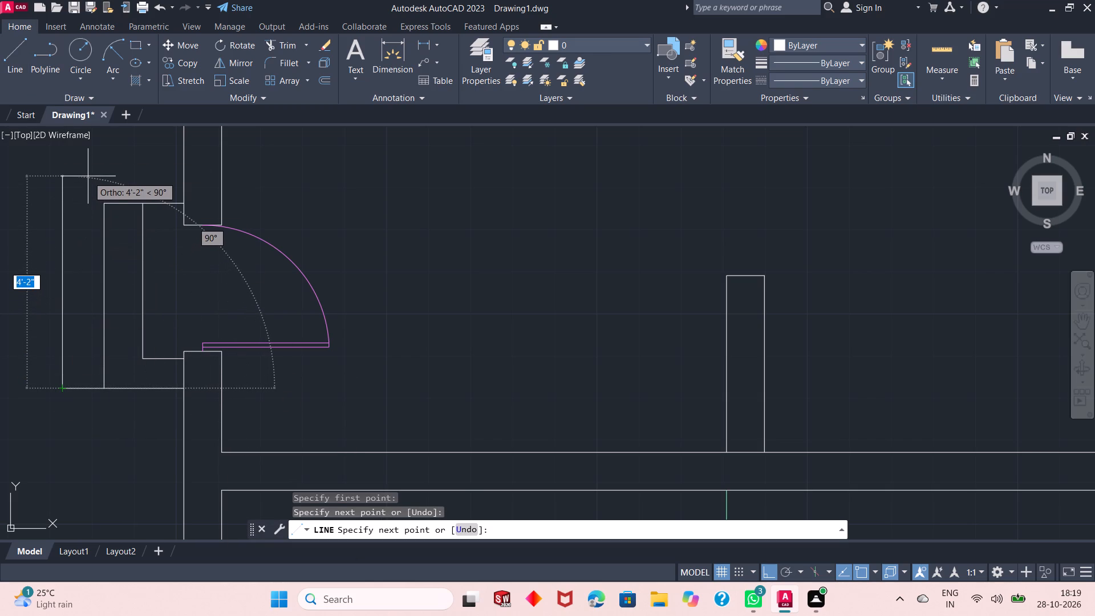
pyautogui.click(88, 176)
pyautogui.click(185, 173)
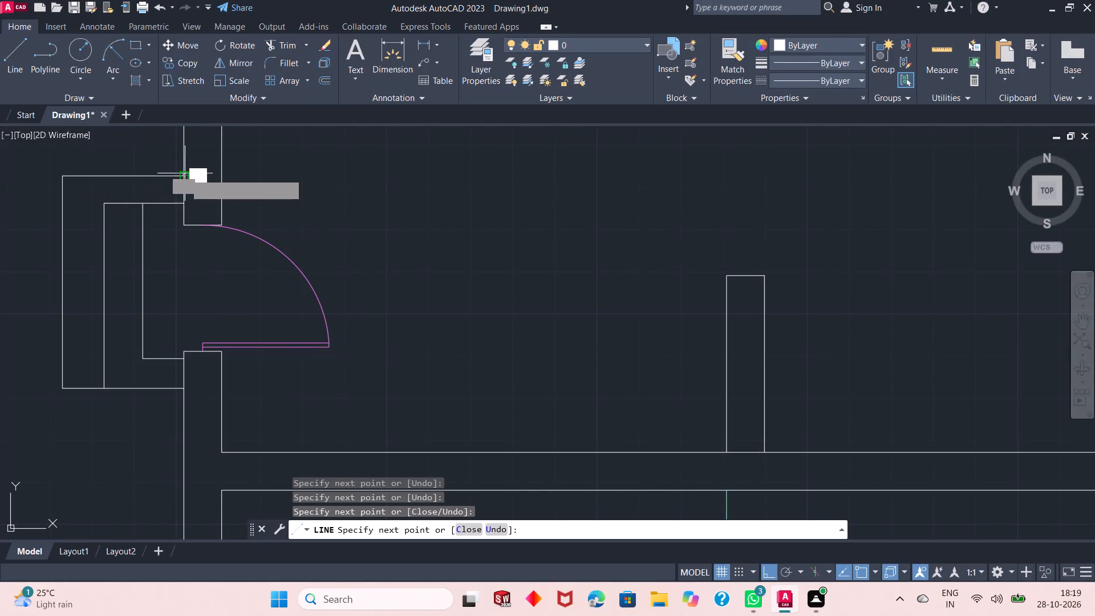
pyautogui.rightClick(313, 183)
pyautogui.click(336, 190)
# Draw a short horizontal line across the living room's east wall, just north of the two-seat sofa.
pyautogui.scroll(-1, 168, 286)
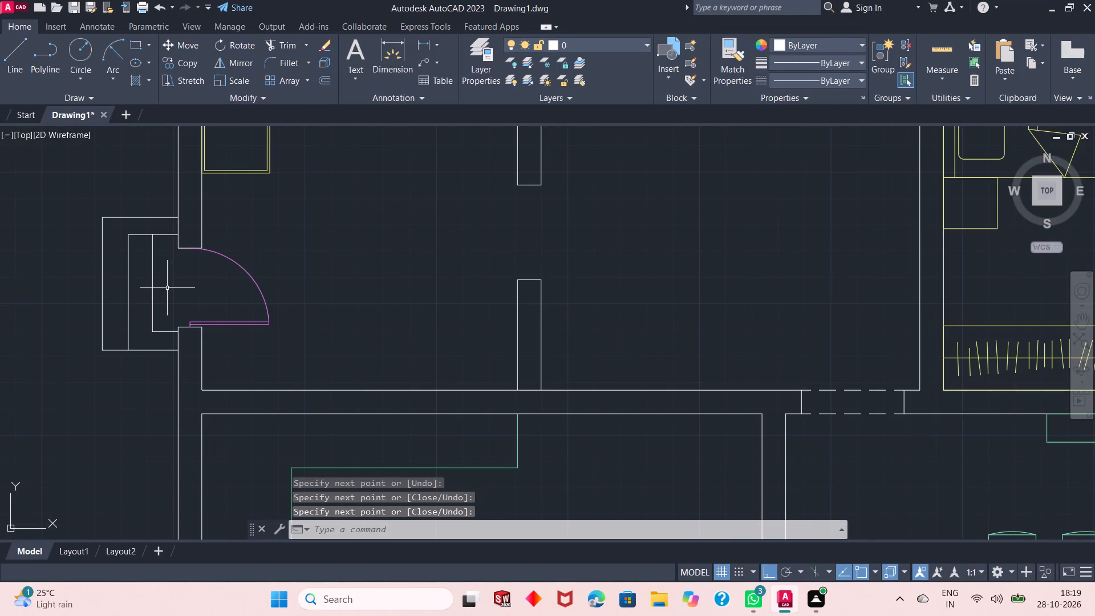
pyautogui.scroll(-3, 138, 363)
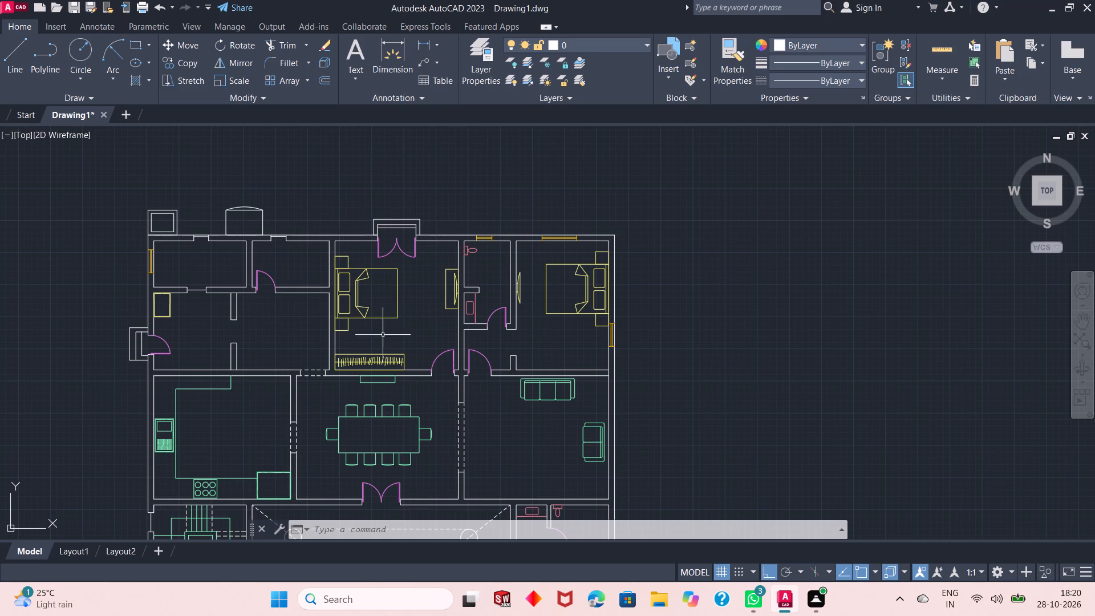
pyautogui.scroll(-1, 446, 204)
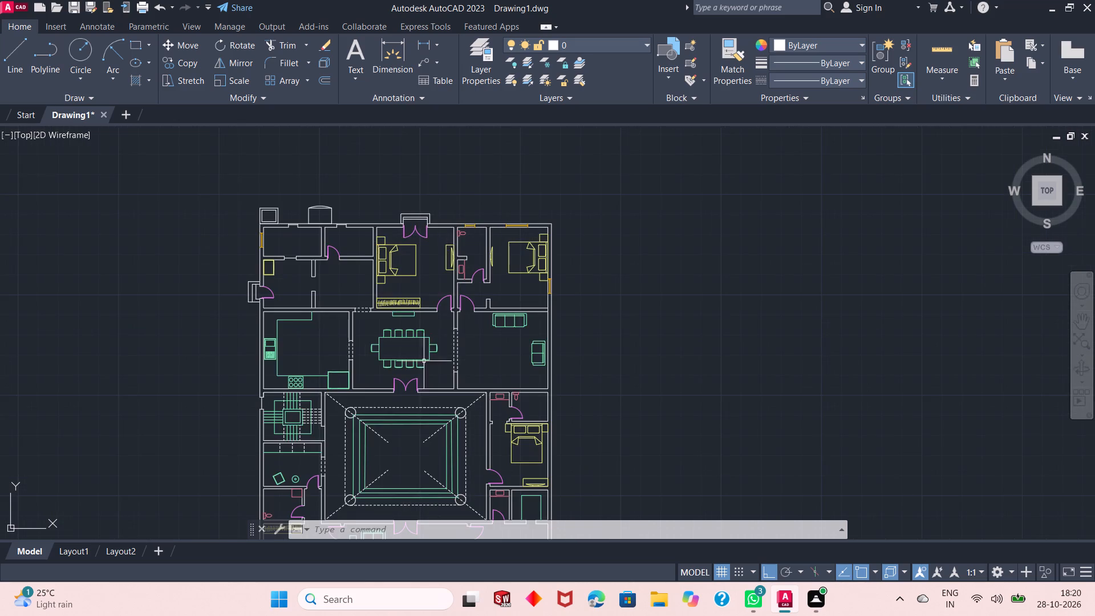
pyautogui.scroll(3, 325, 366)
pyautogui.scroll(-1, 326, 361)
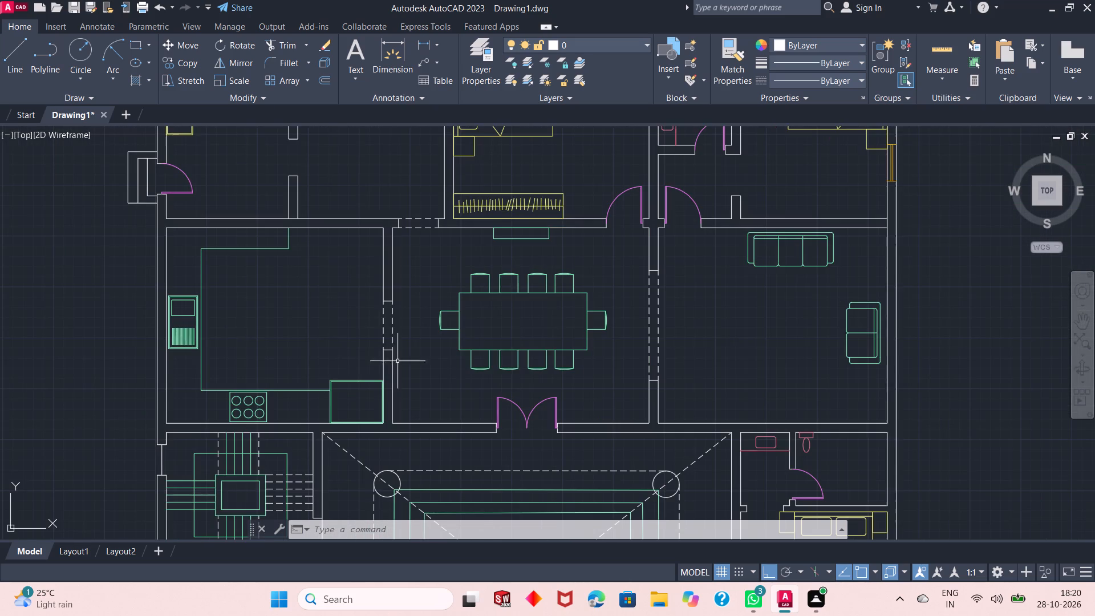
pyautogui.scroll(-1, 486, 320)
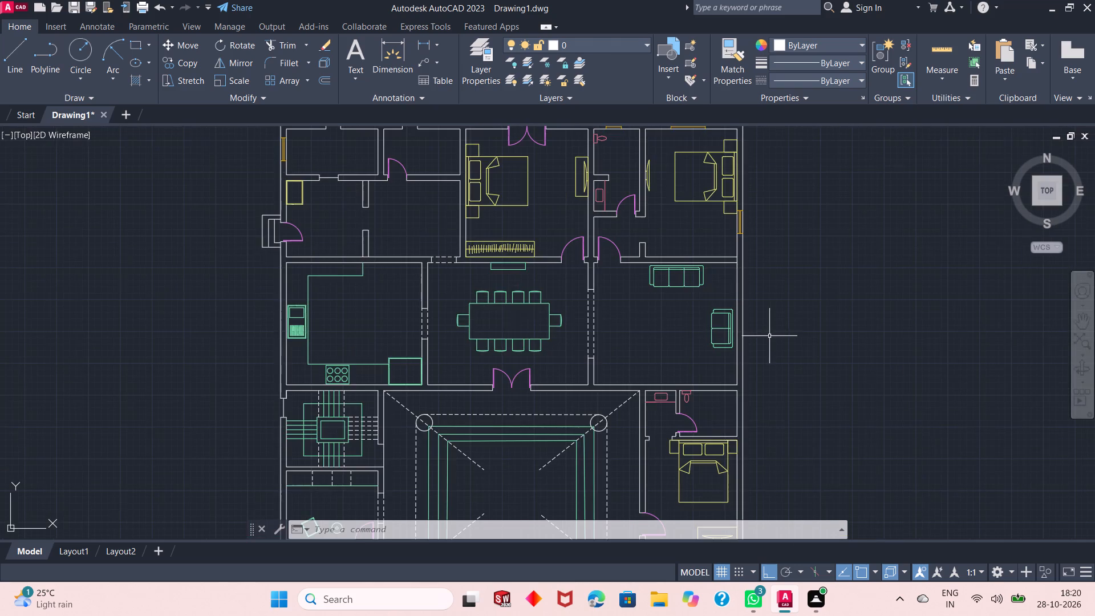
pyautogui.scroll(2, 769, 333)
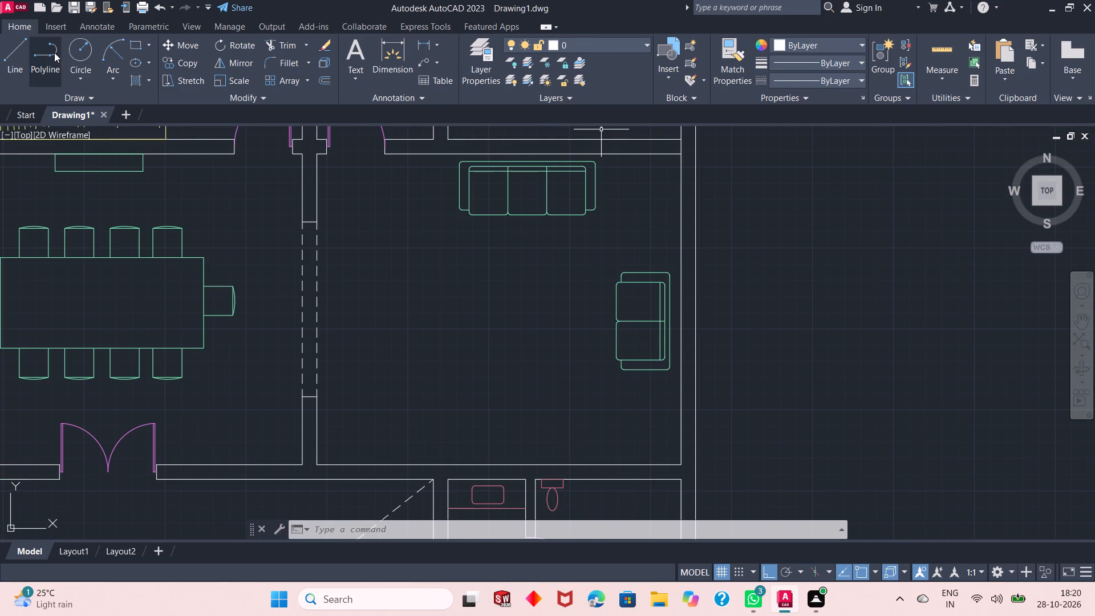
pyautogui.click(11, 54)
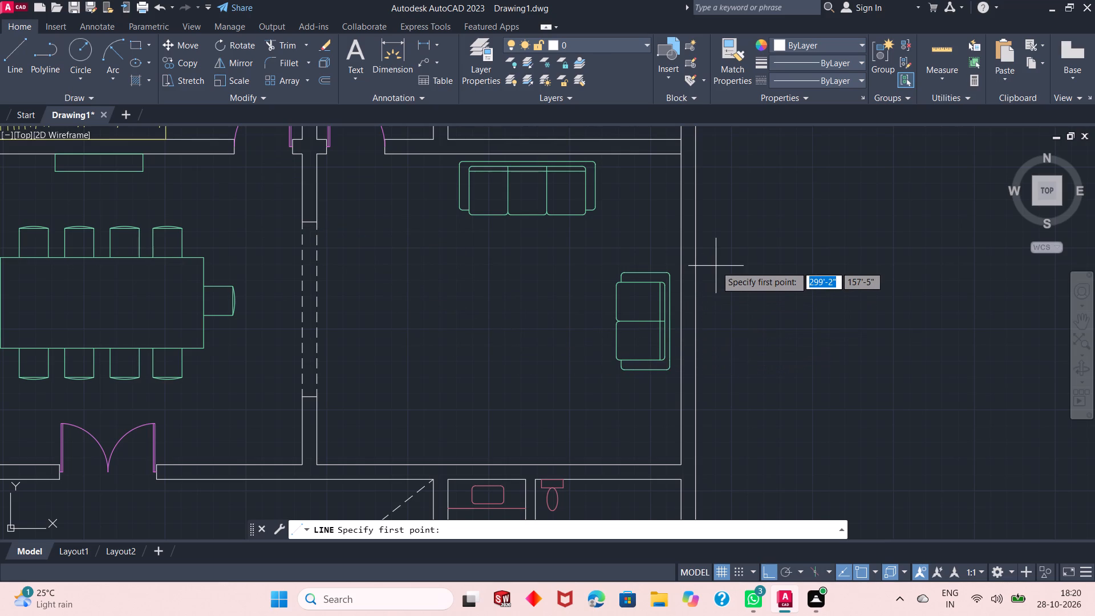
pyautogui.scroll(2, 689, 274)
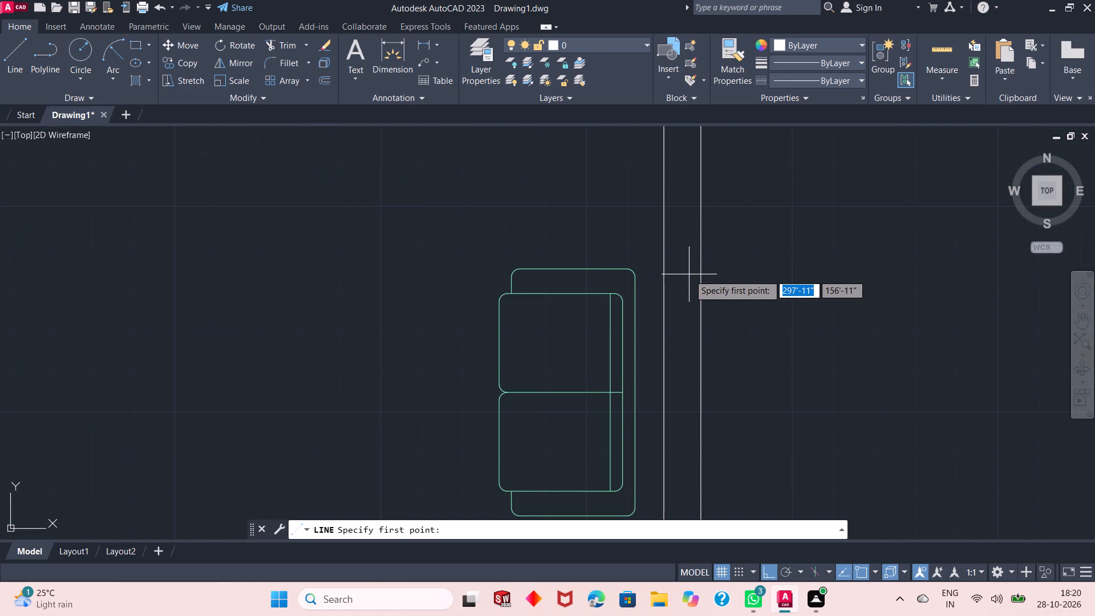
pyautogui.scroll(-1, 655, 236)
pyautogui.scroll(1, 702, 390)
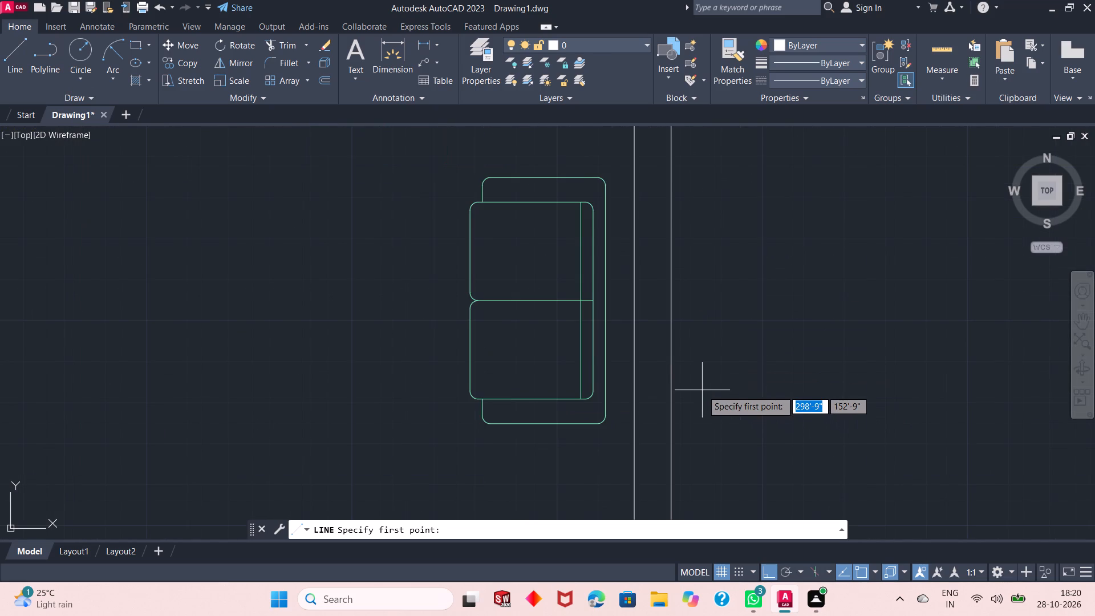
pyautogui.scroll(-1, 703, 431)
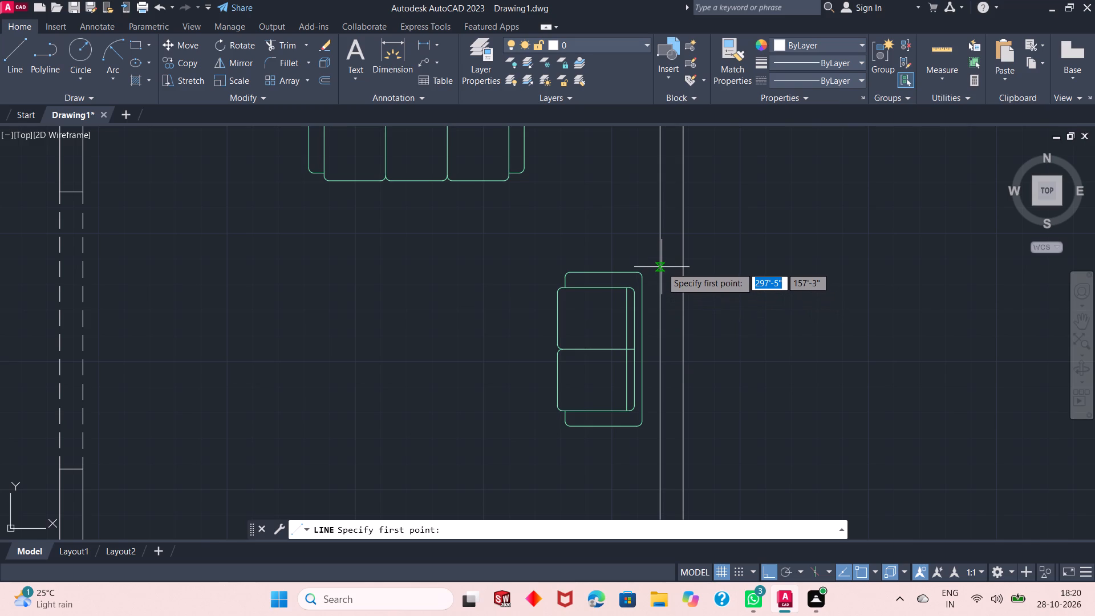
pyautogui.click(662, 268)
pyautogui.click(686, 272)
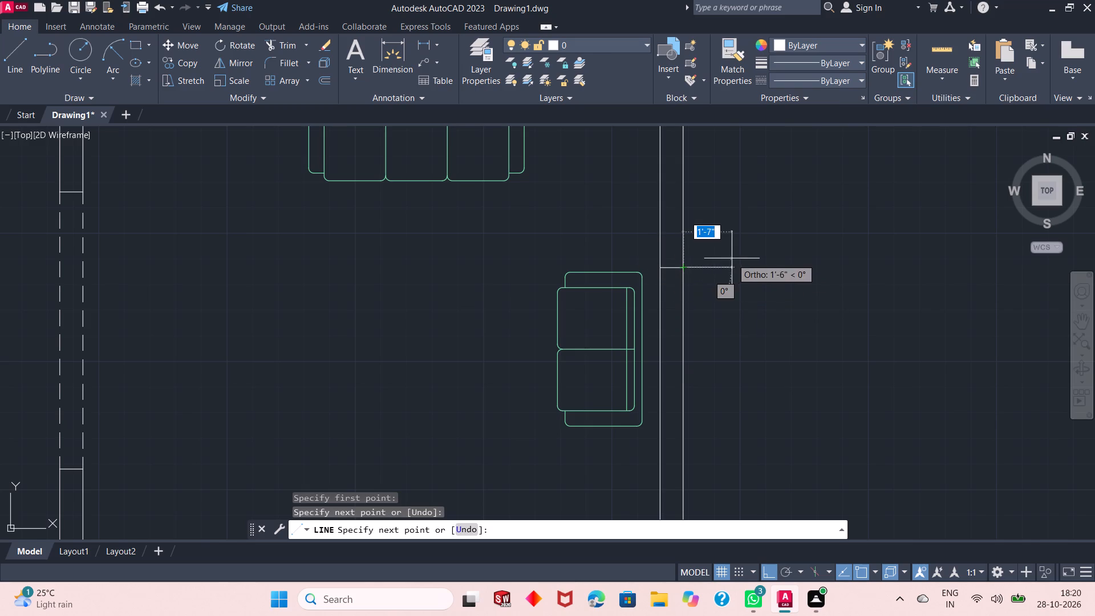
pyautogui.rightClick(732, 258)
pyautogui.click(750, 263)
# Draw a second short line across the east wall, level with the south end of the two-seat sofa.
pyautogui.rightClick(428, 212)
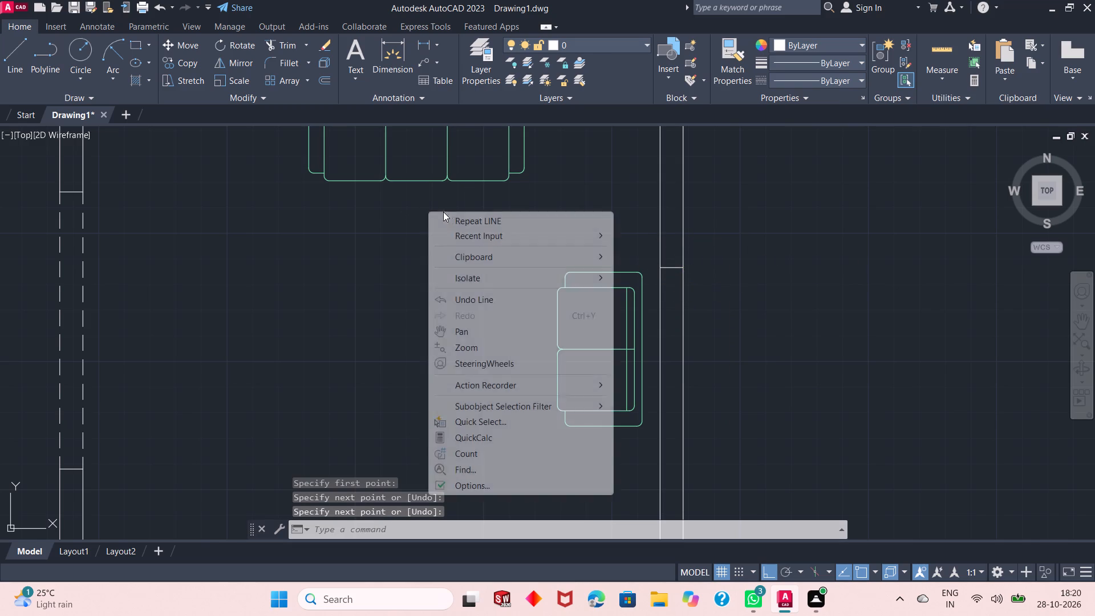
pyautogui.click(453, 214)
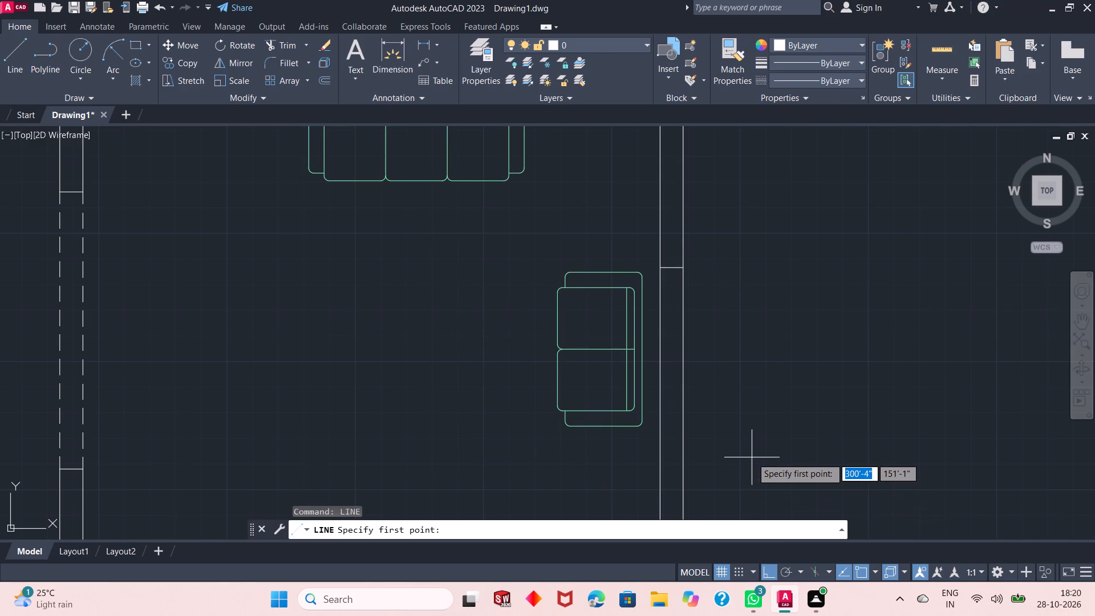
pyautogui.click(662, 428)
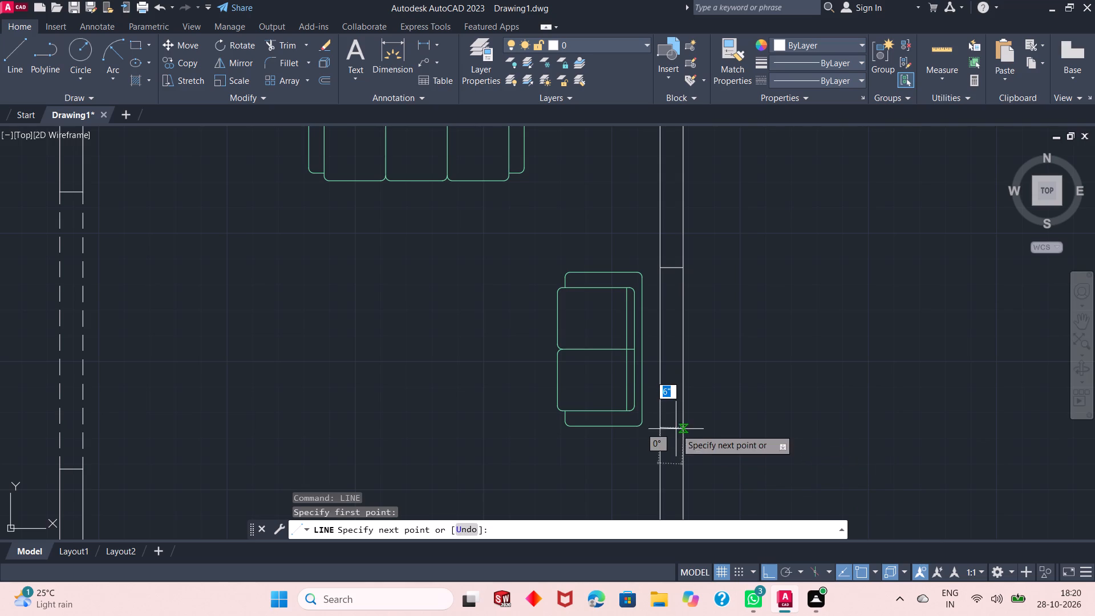
pyautogui.click(683, 429)
pyautogui.rightClick(724, 418)
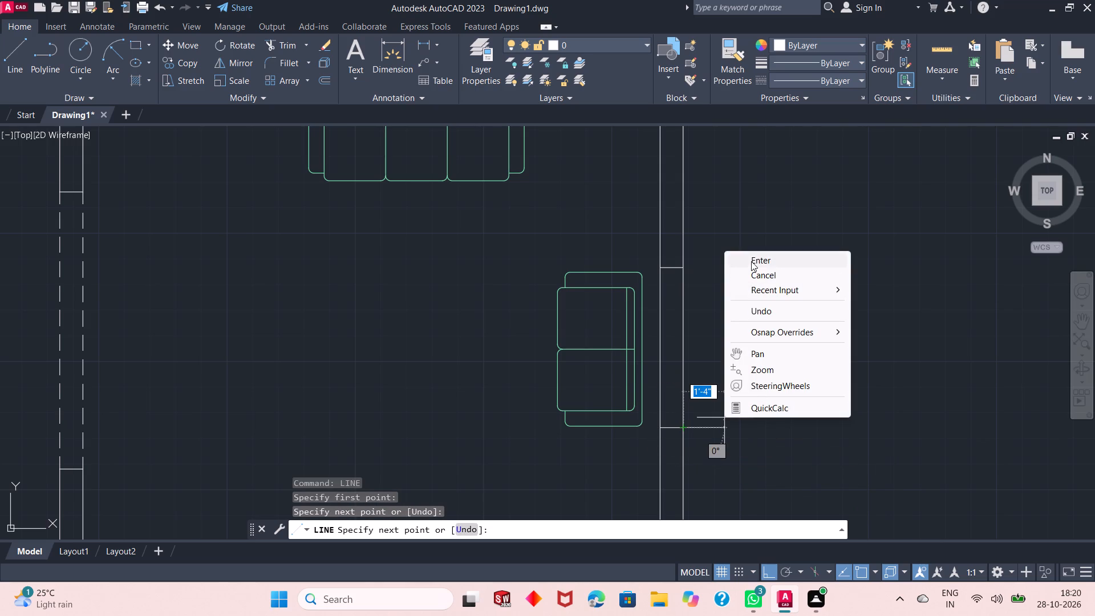
pyautogui.click(751, 261)
# Draw a three-sided outline about 5'-2" long outside the east wall, joining the outer ends of the two cross lines.
pyautogui.scroll(-1, 667, 380)
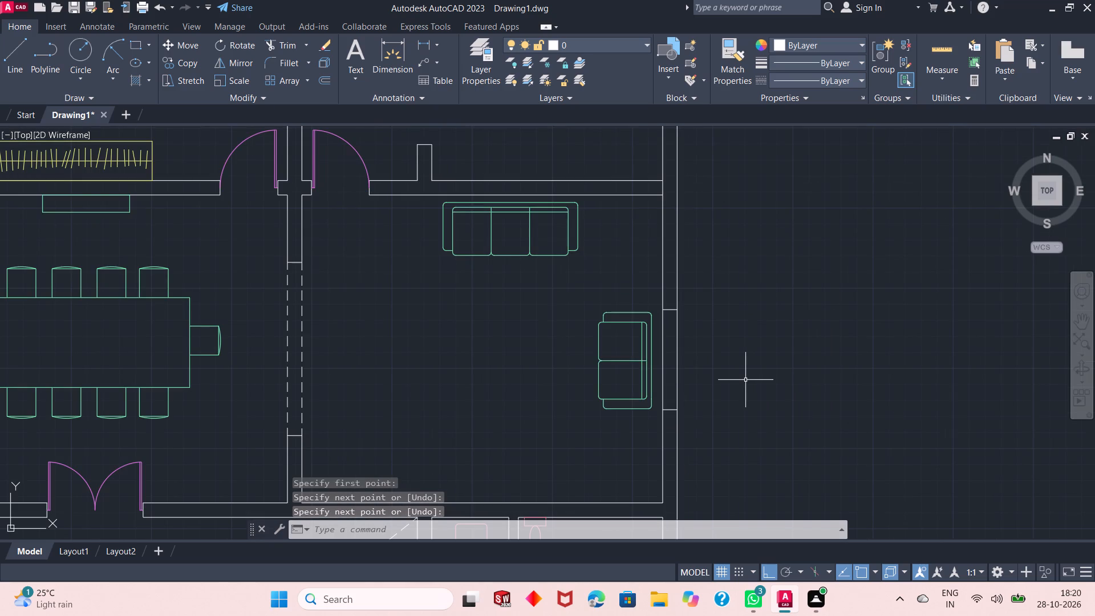
pyautogui.scroll(1, 687, 320)
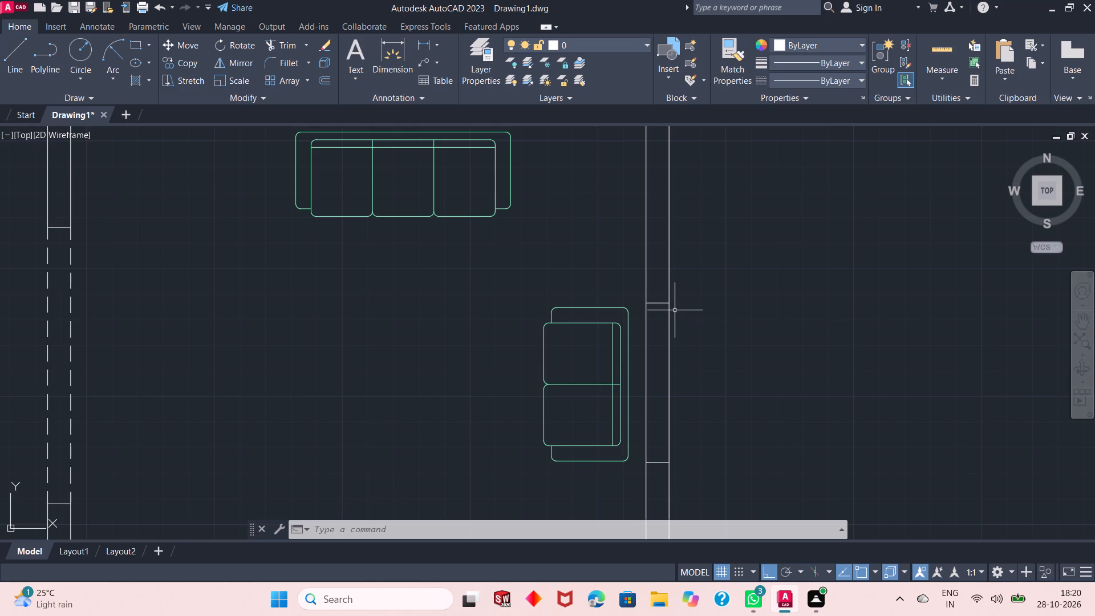
pyautogui.click(7, 51)
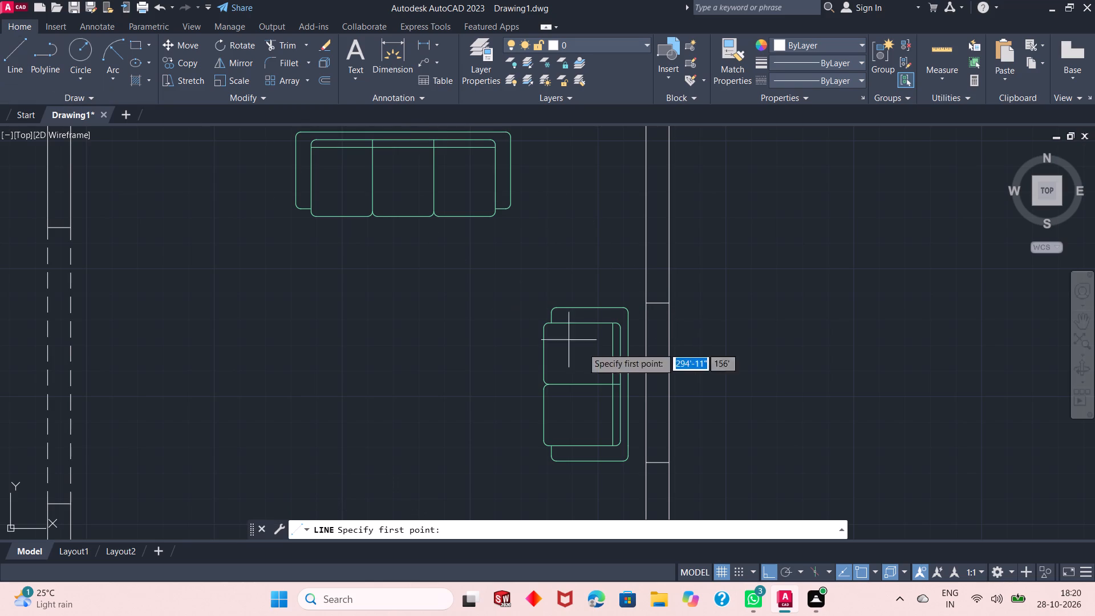
pyautogui.click(671, 306)
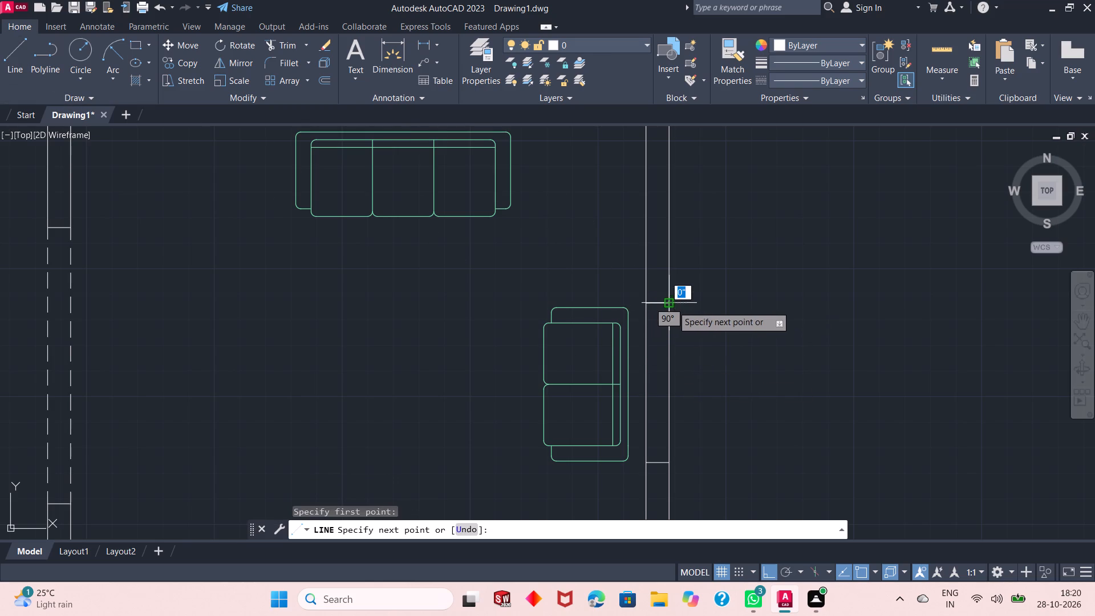
pyautogui.click(700, 306)
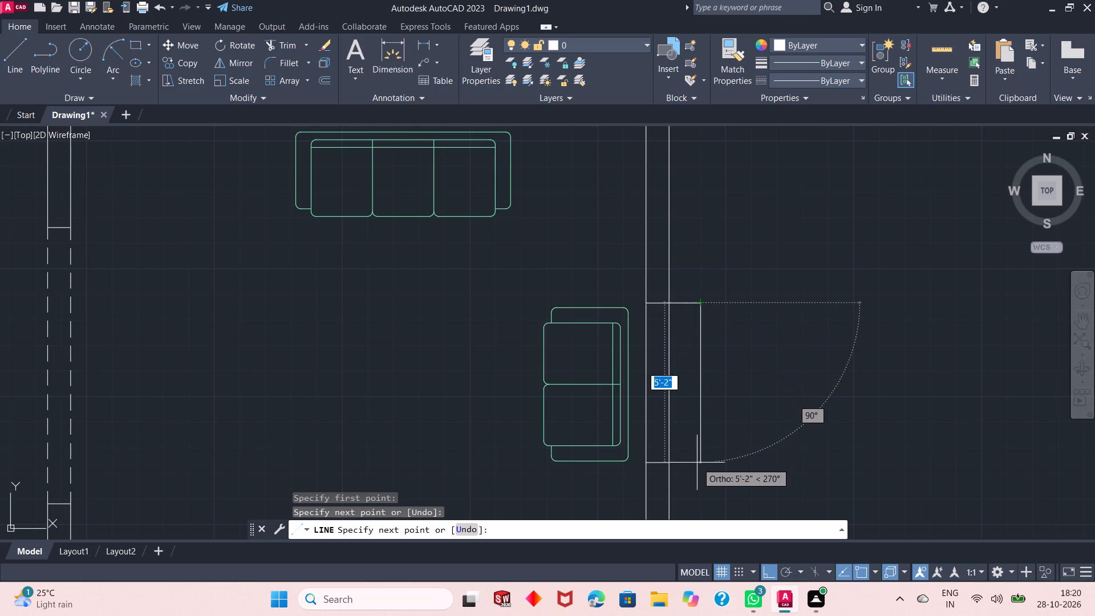
pyautogui.click(697, 463)
pyautogui.scroll(1, 678, 463)
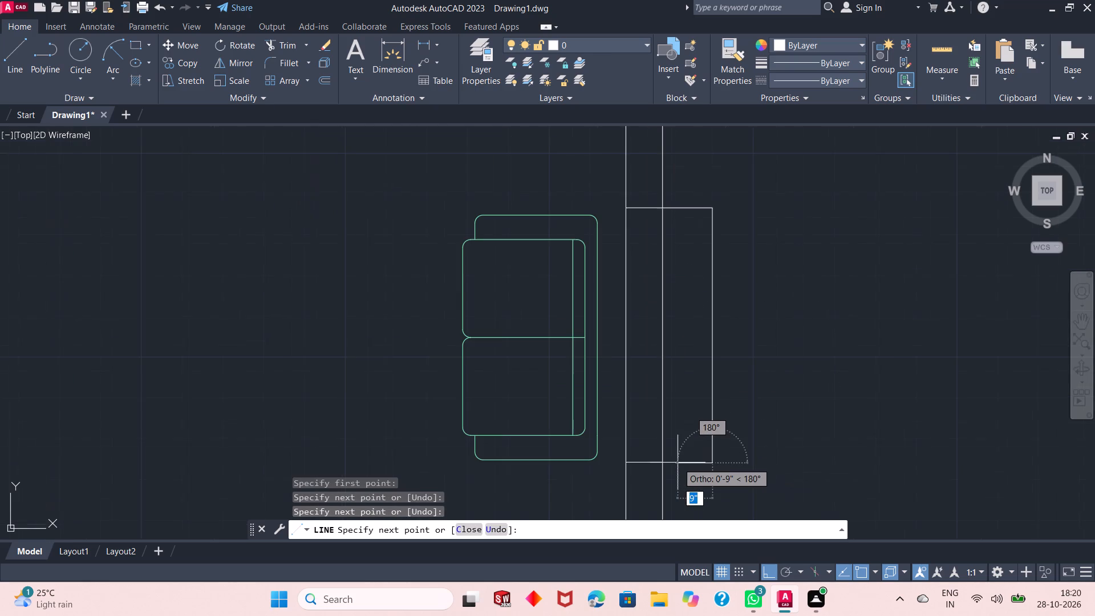
pyautogui.scroll(2, 668, 462)
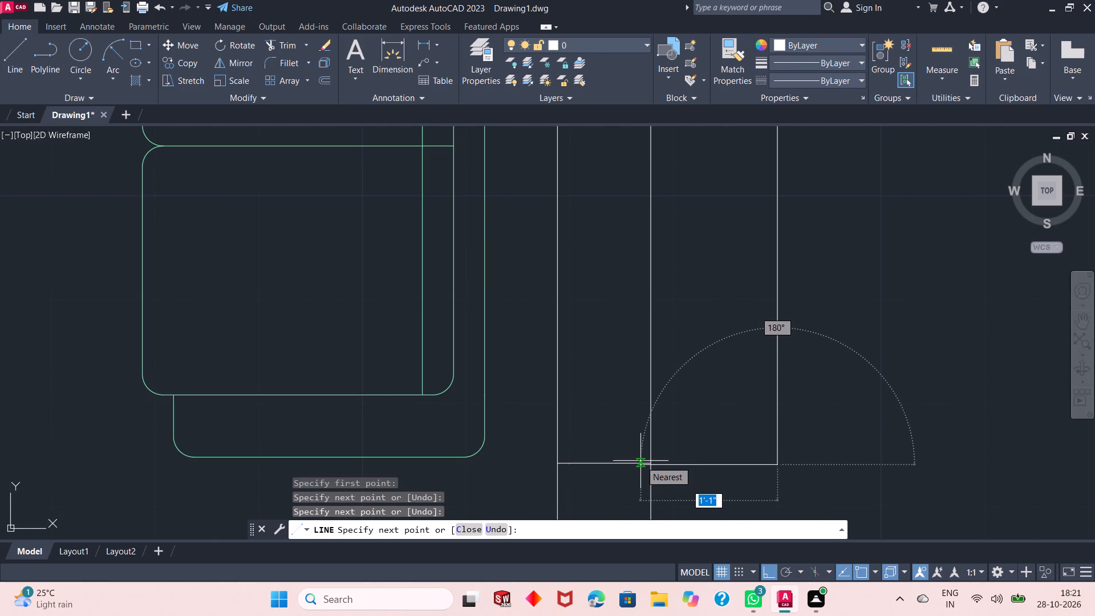
pyautogui.hotkey('ctrl', 'z')
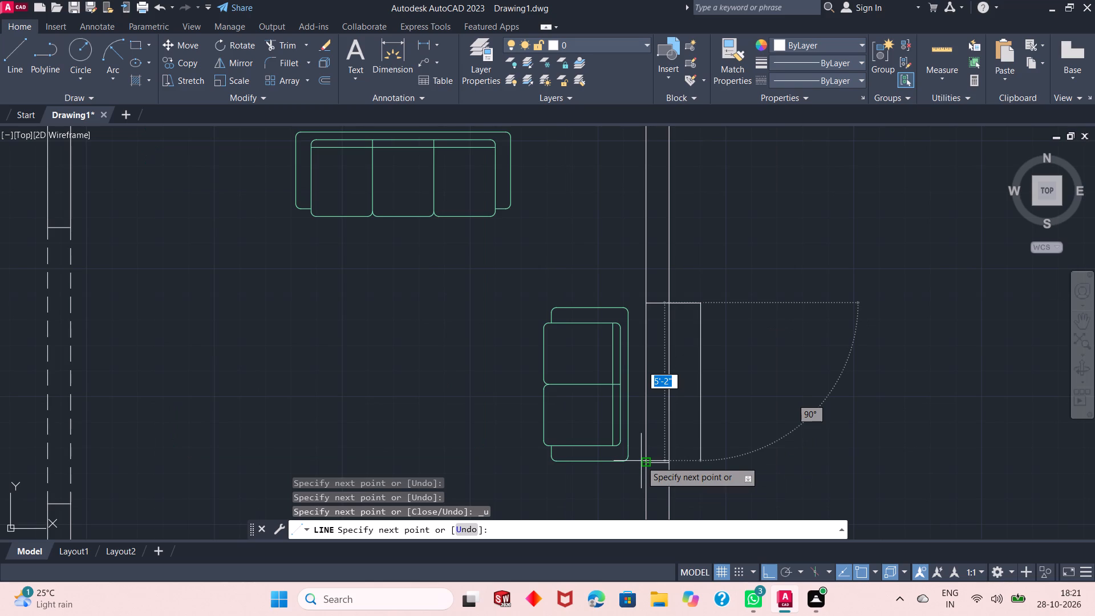
pyautogui.scroll(2, 697, 463)
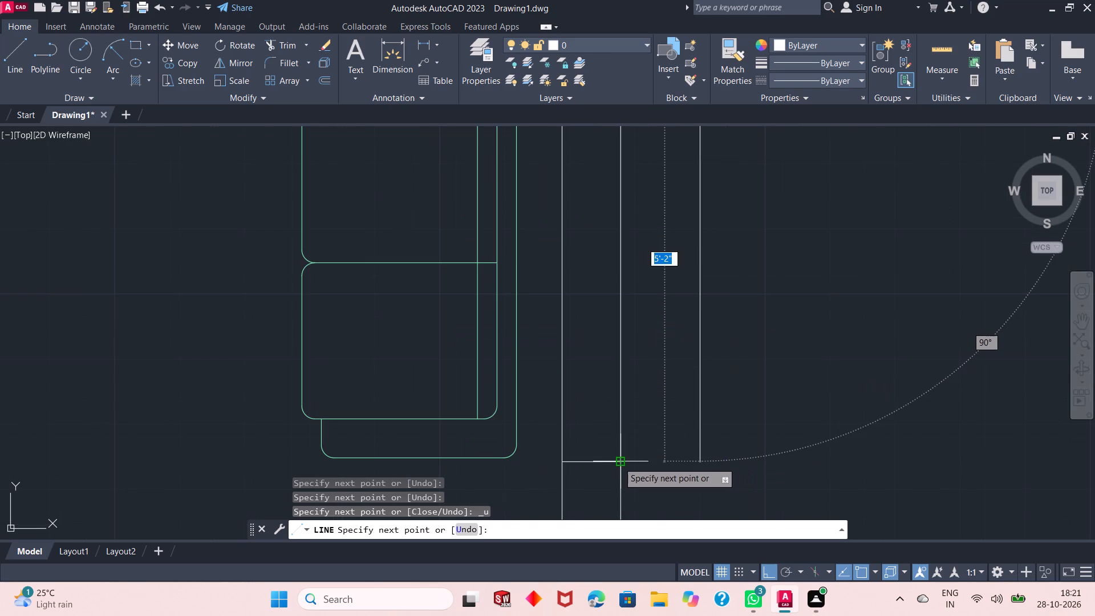
pyautogui.click(703, 462)
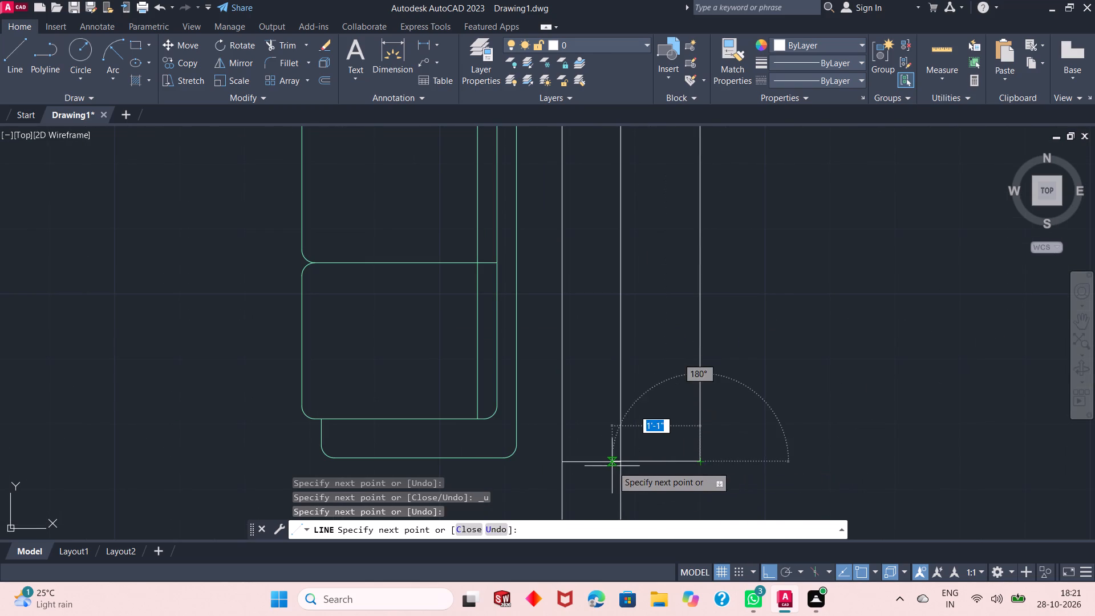
pyautogui.click(619, 465)
pyautogui.rightClick(643, 437)
pyautogui.click(692, 263)
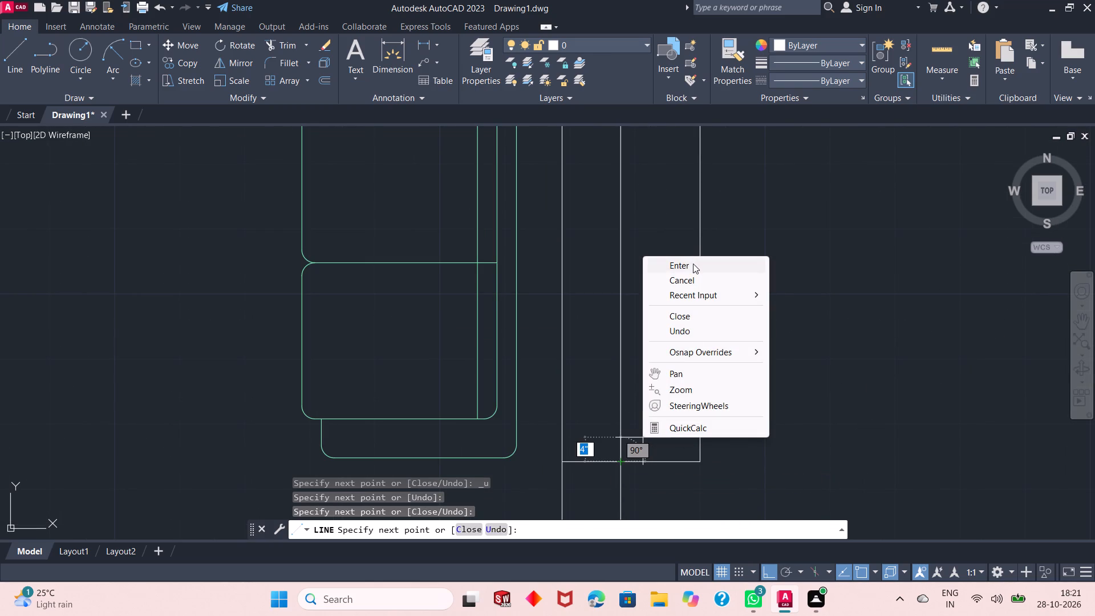
# Draw a larger outline around it: 3" north along the wall's outer face, about 1'-7" east, 5'8" south, and back to the wall.
pyautogui.scroll(-2, 652, 505)
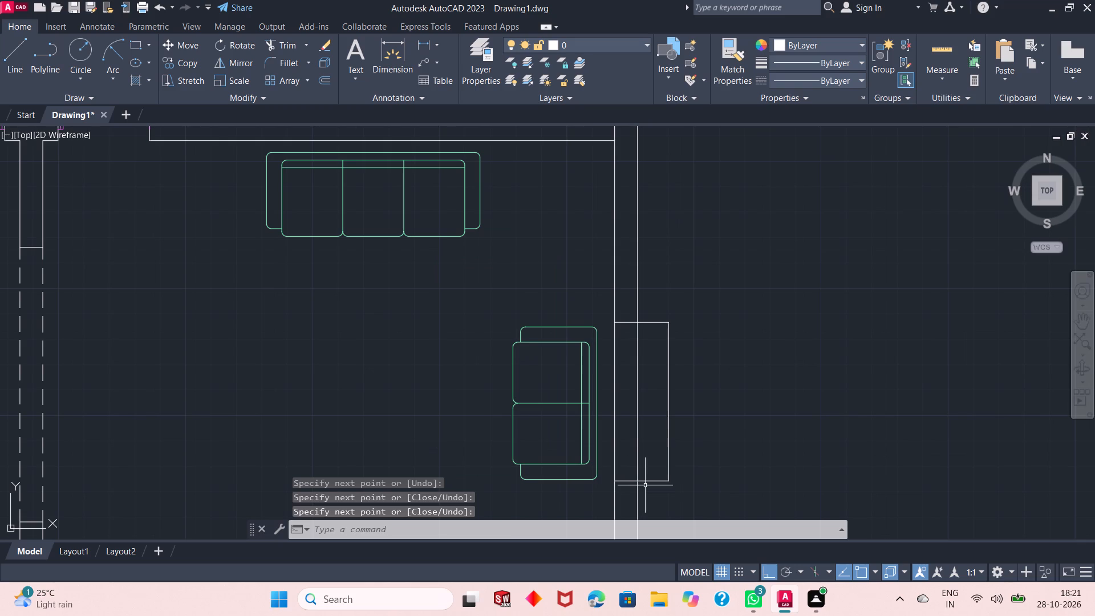
pyautogui.click(19, 53)
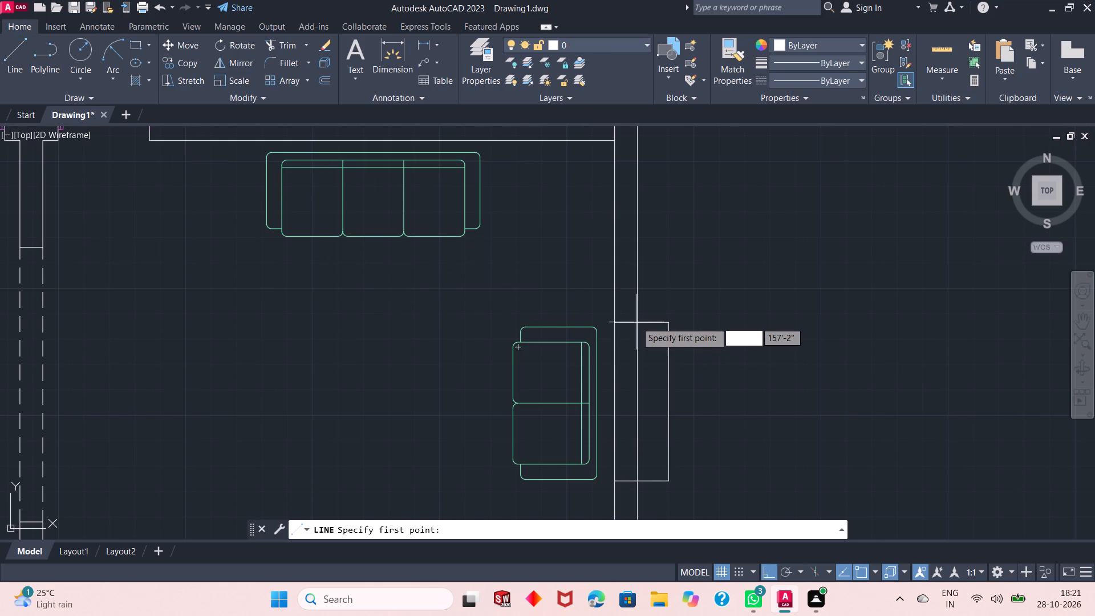
pyautogui.click(636, 322)
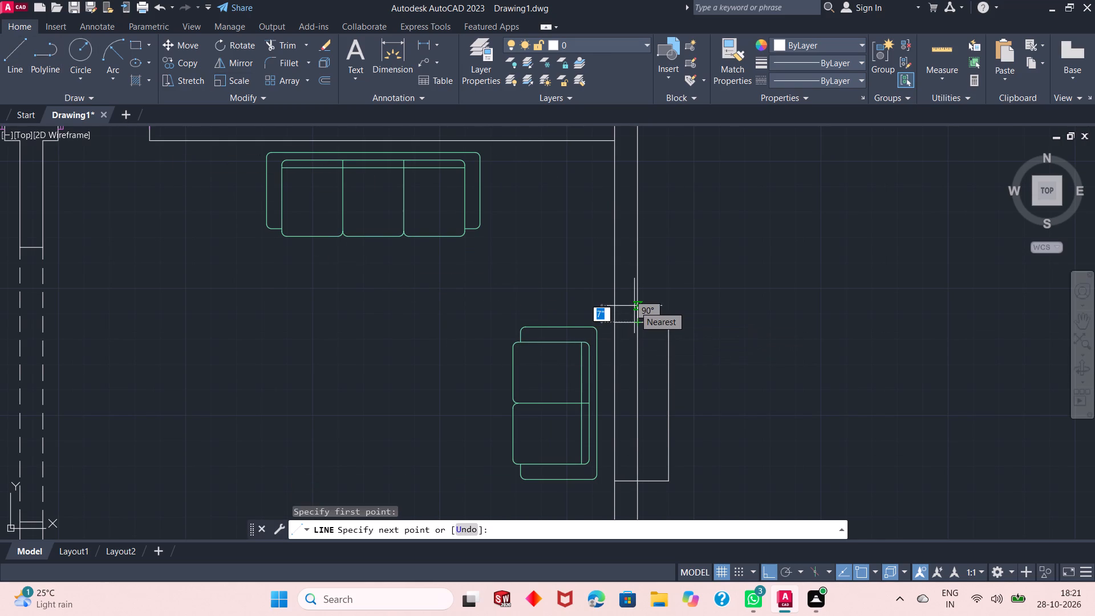
pyautogui.press('3')
pyautogui.hotkey('shift', '"')
pyautogui.press('Return')
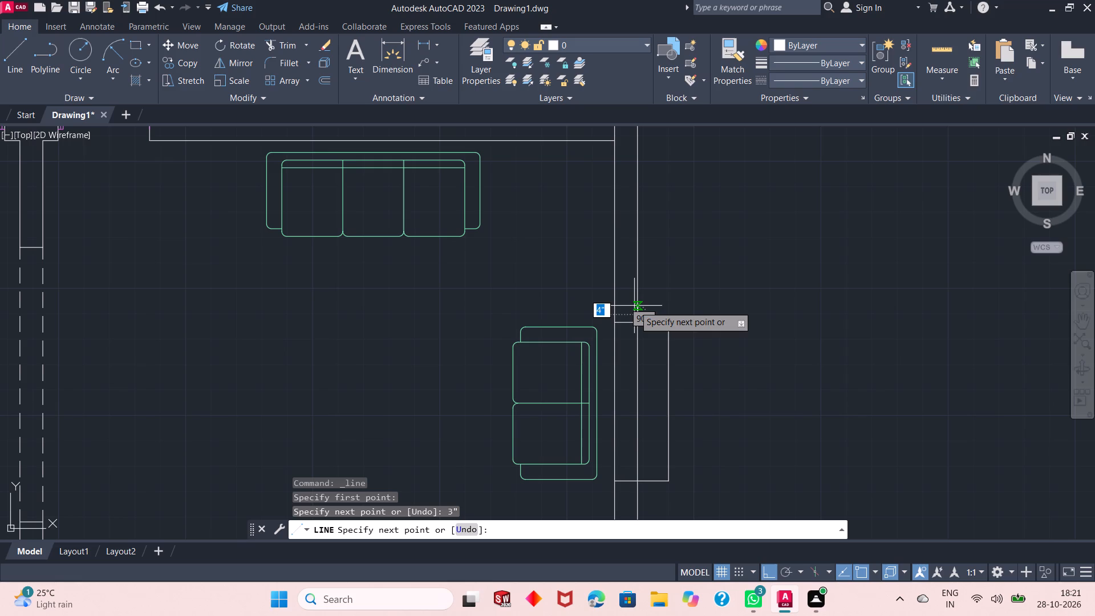
pyautogui.click(686, 309)
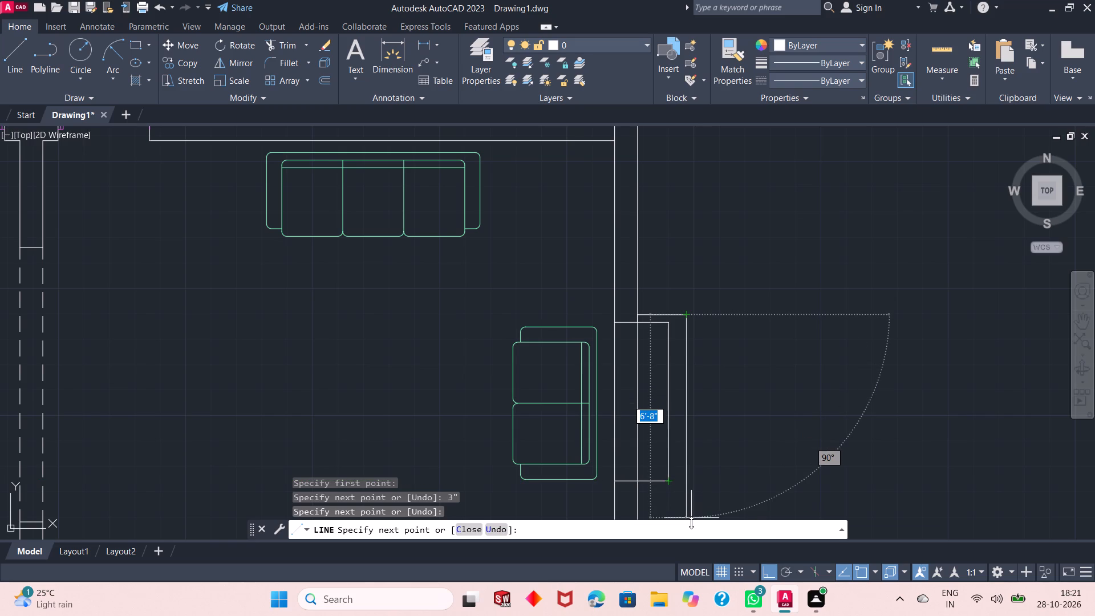
pyautogui.press('5')
pyautogui.write("'8")
pyautogui.hotkey('shift', '"')
pyautogui.press('Return')
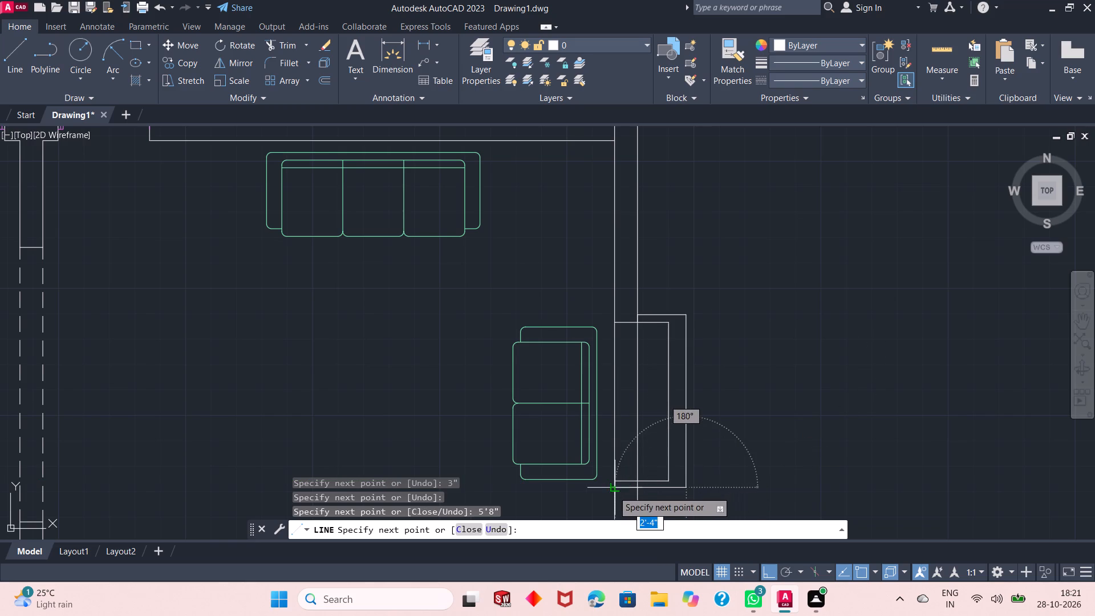
pyautogui.scroll(2, 657, 495)
pyautogui.click(602, 477)
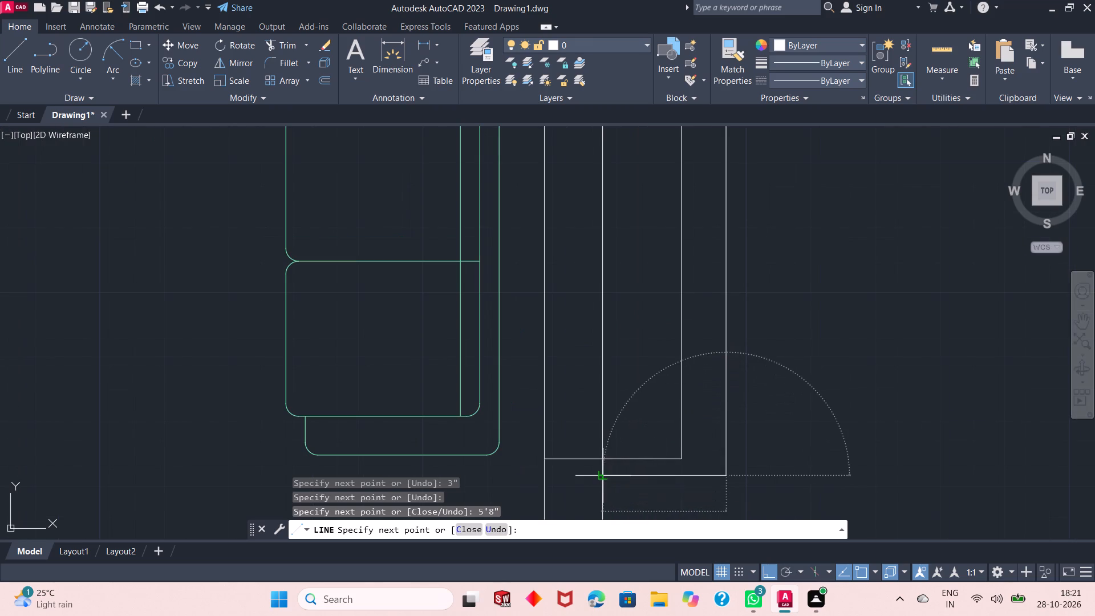
pyautogui.rightClick(602, 477)
pyautogui.click(647, 303)
# Draw a third outline around the east wall's stepped outlines: 5" north along the wall's outer face, about 2' east, 6'6" south, back to the wall.
pyautogui.scroll(-2, 720, 474)
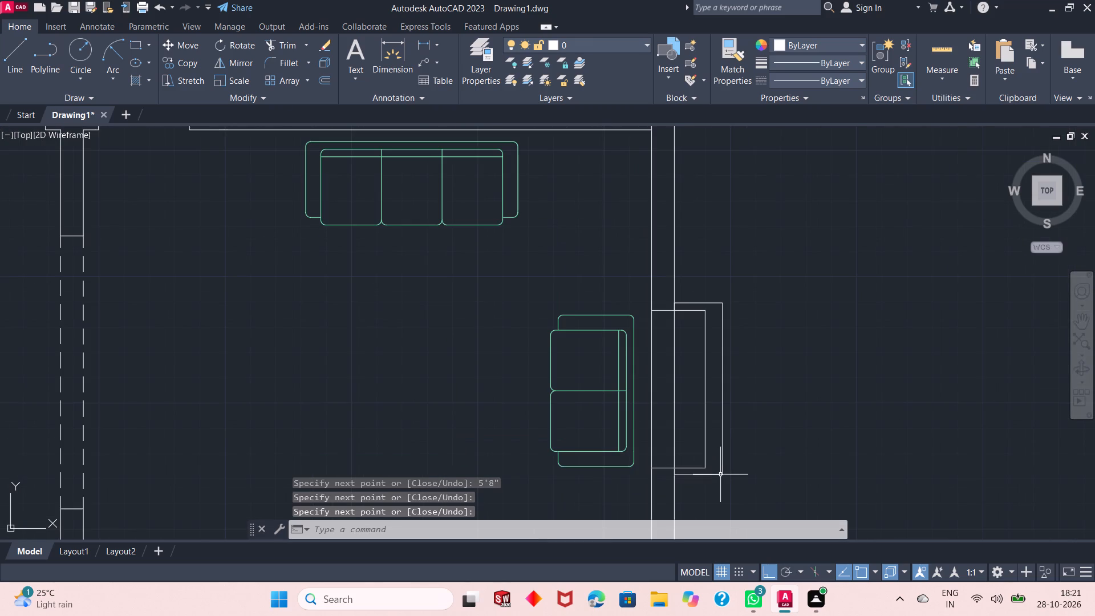
pyautogui.click(19, 55)
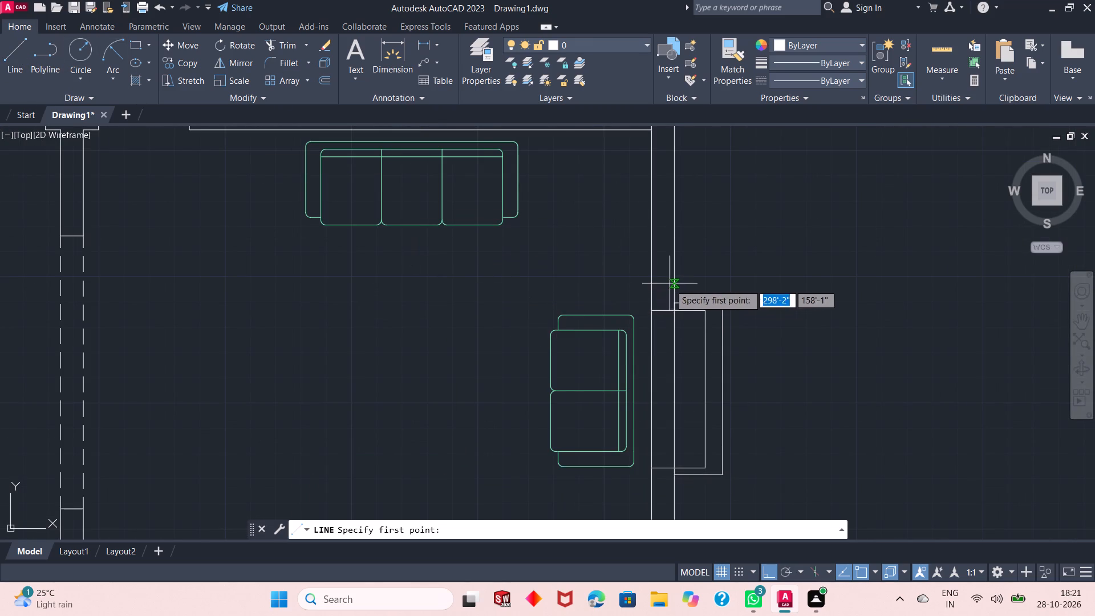
pyautogui.click(674, 303)
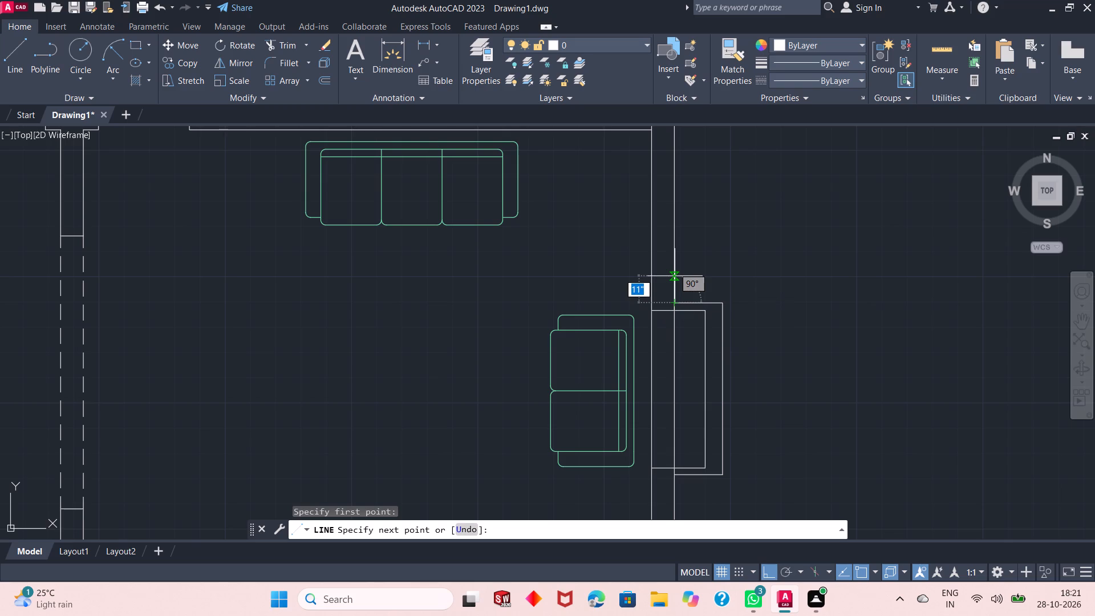
pyautogui.press('5')
pyautogui.hotkey('shift', '"')
pyautogui.press('Return')
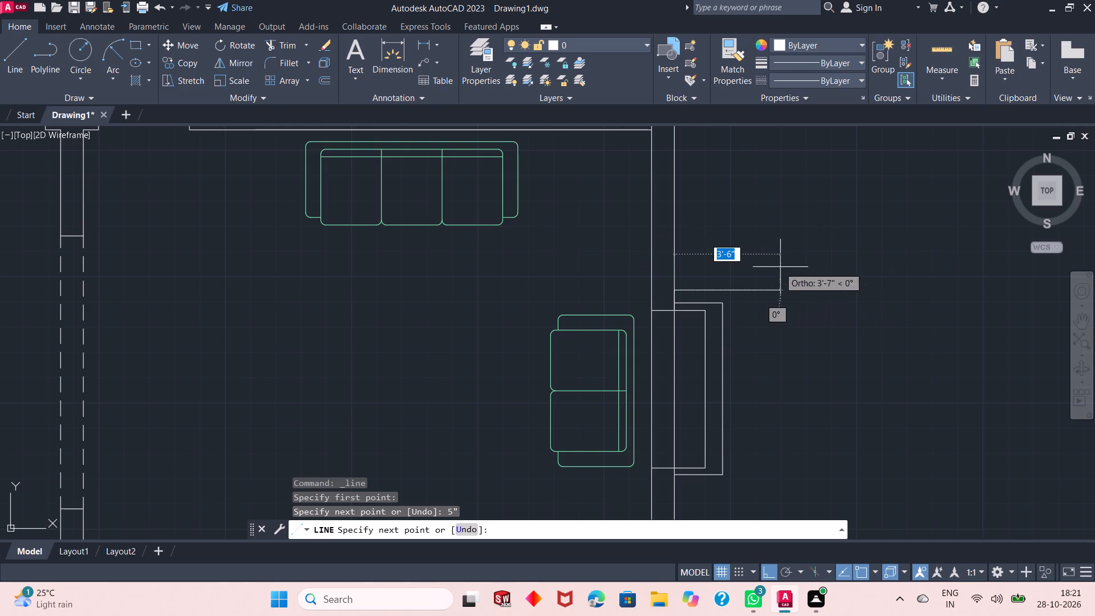
pyautogui.click(736, 291)
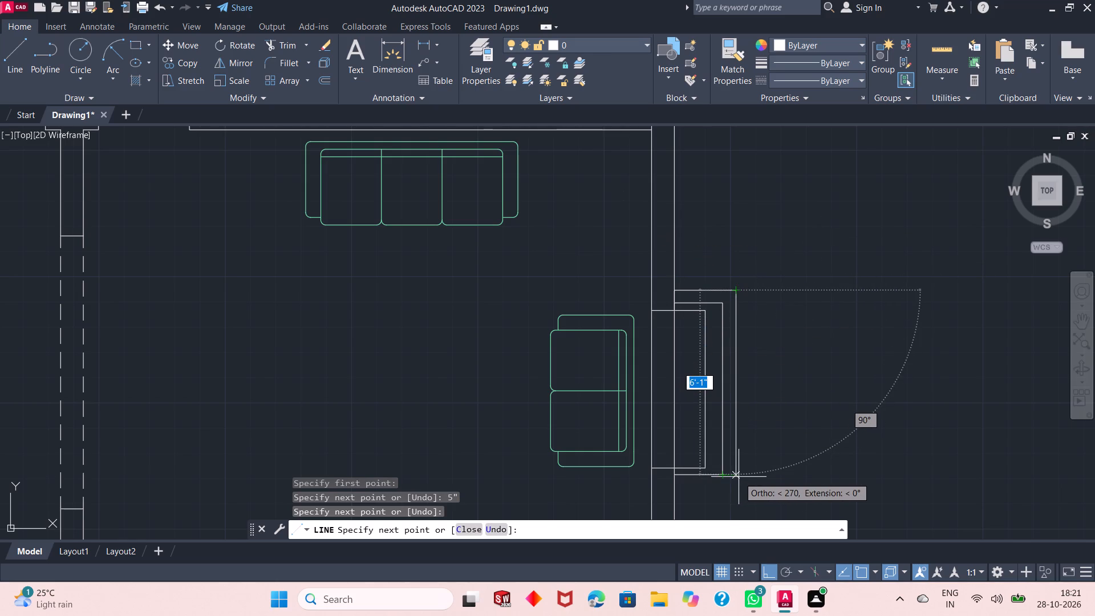
pyautogui.write('6\'6"')
pyautogui.press('Return')
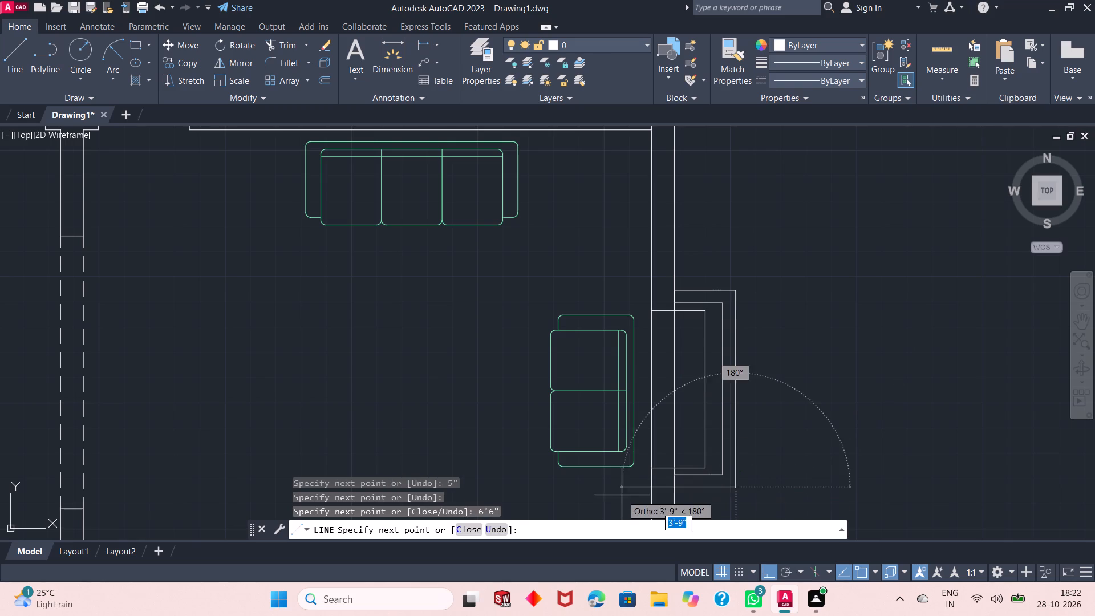
pyautogui.click(673, 487)
pyautogui.rightClick(780, 424)
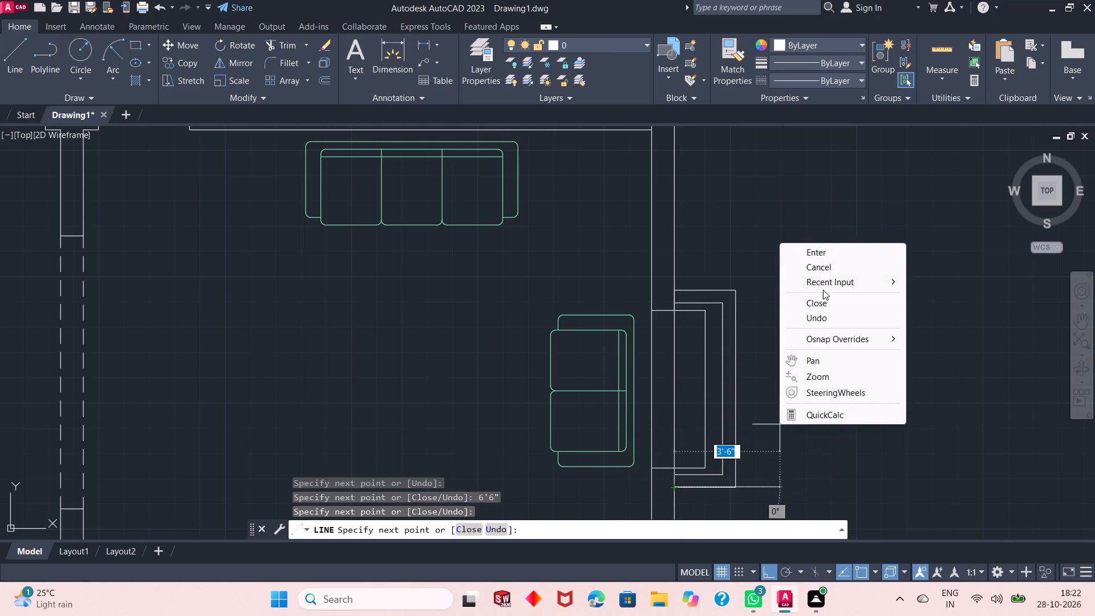
pyautogui.click(822, 251)
# Draw a fourth, outermost outline: 5" north along the wall's outer face, east past the third outline, 7'4" south, and back to the wall.
pyautogui.click(12, 54)
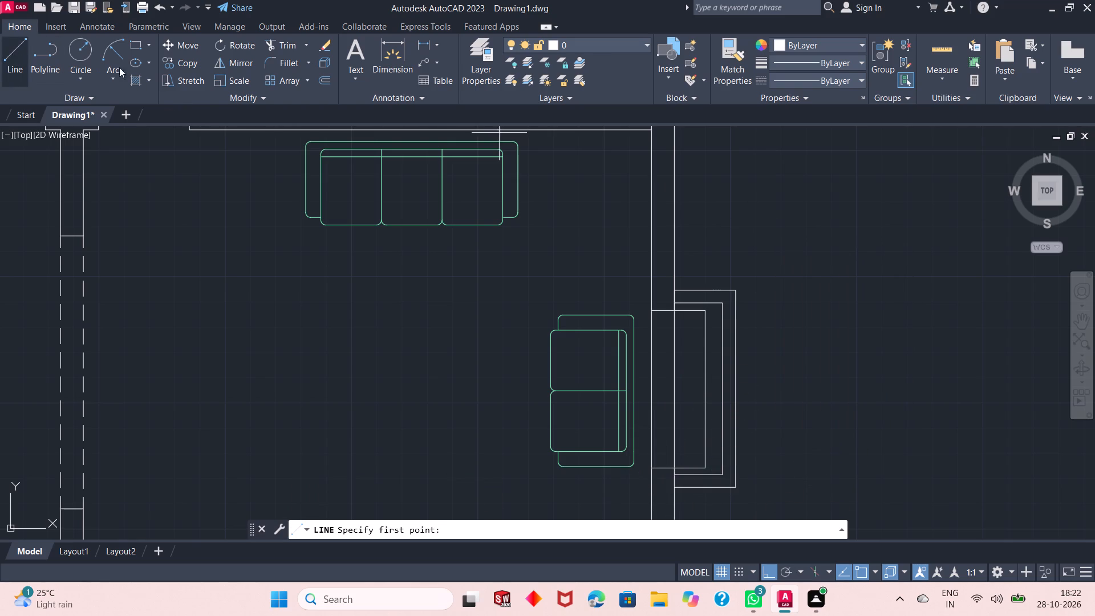
pyautogui.click(676, 290)
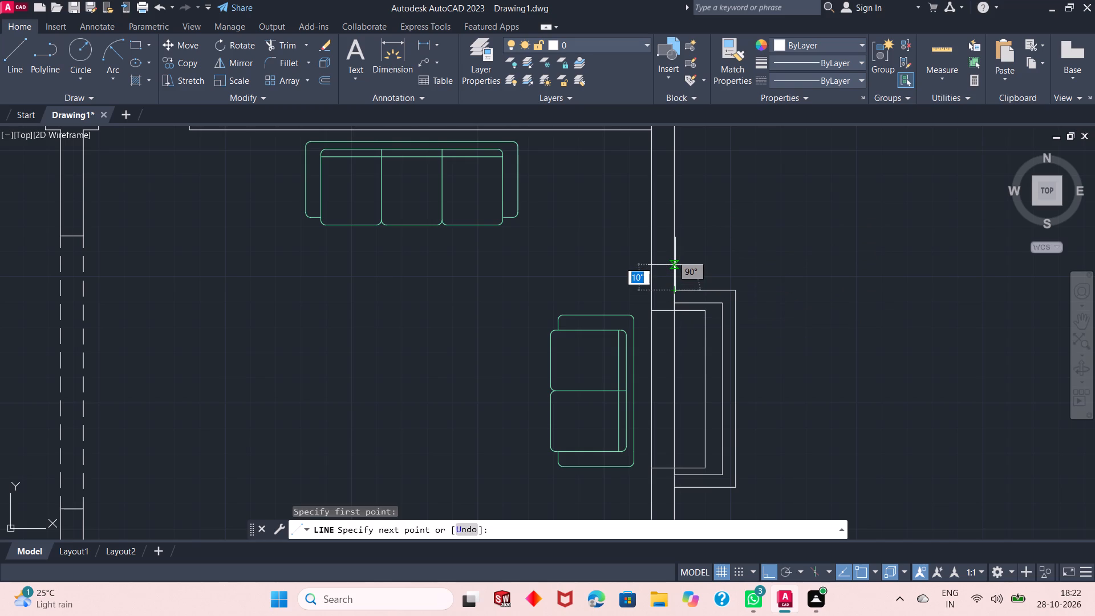
pyautogui.write('5"')
pyautogui.press('Return')
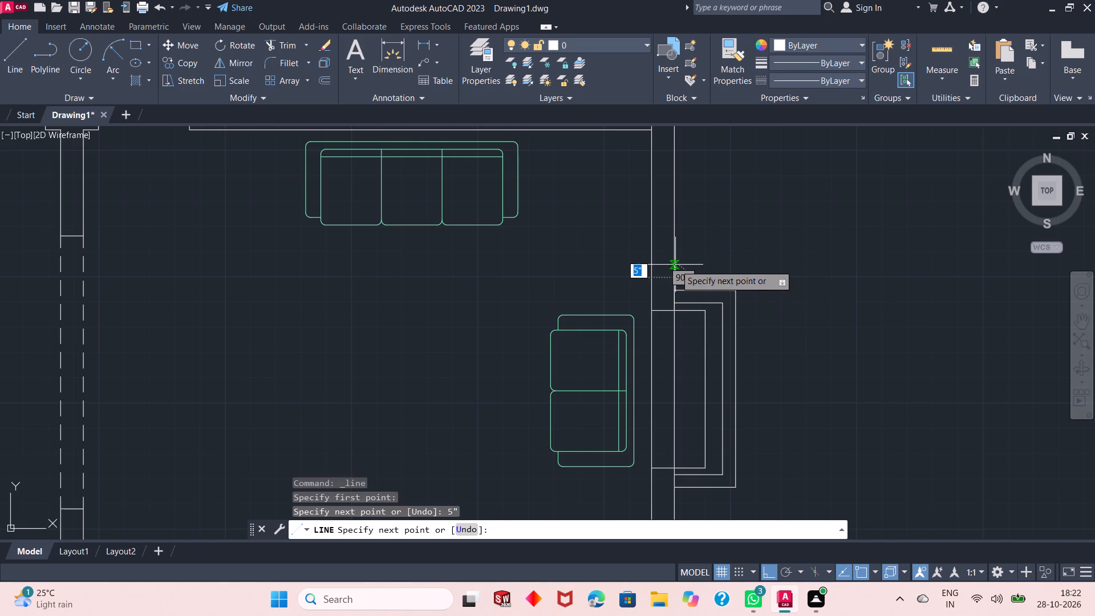
pyautogui.click(752, 276)
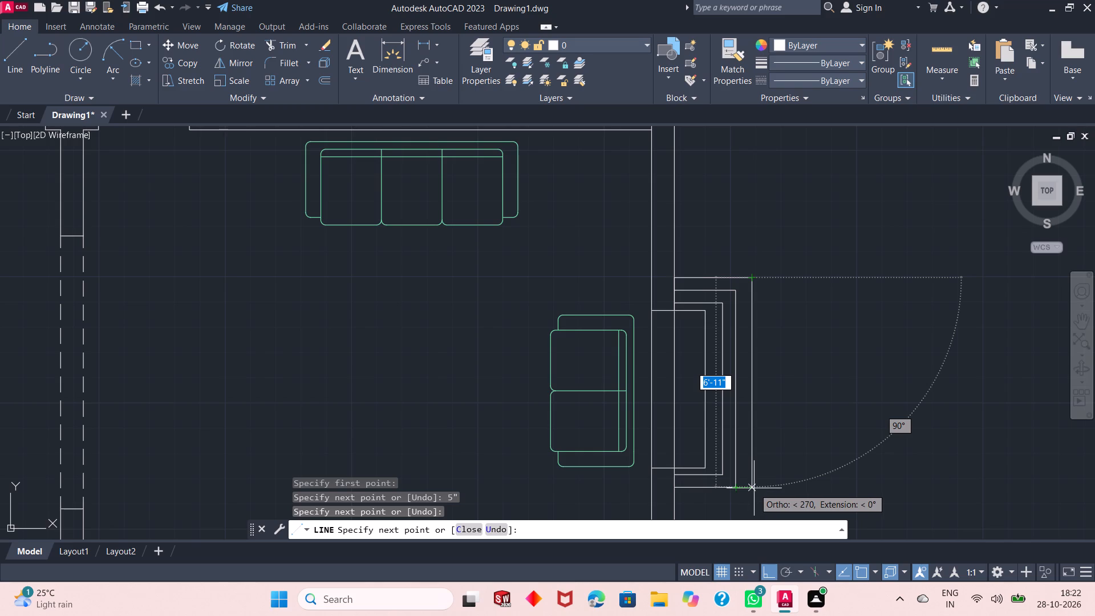
pyautogui.write("7'4")
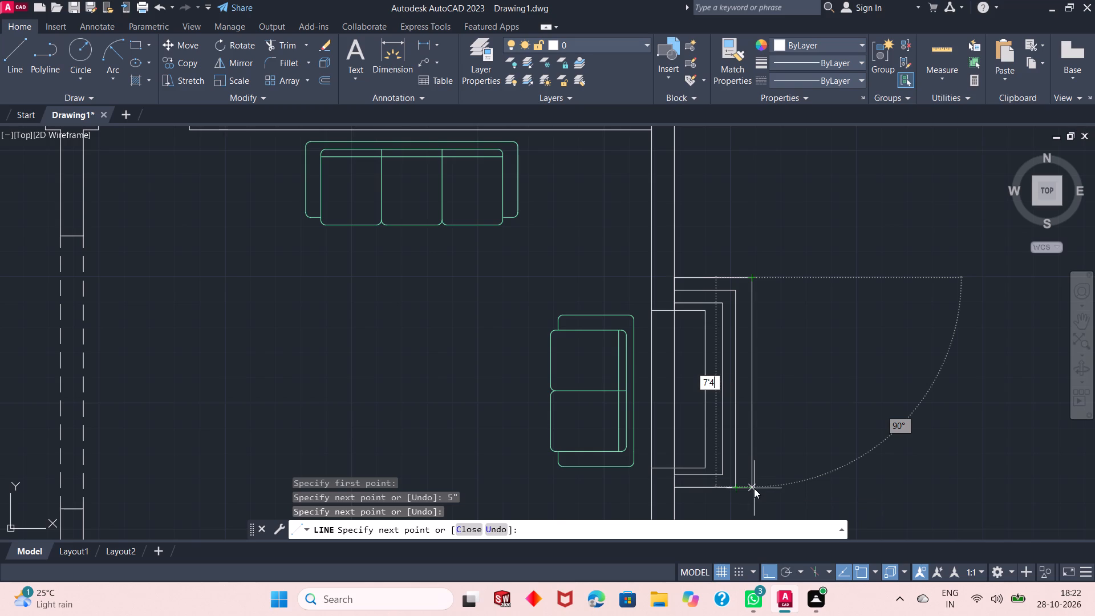
pyautogui.hotkey('shift', '"')
pyautogui.press('Return')
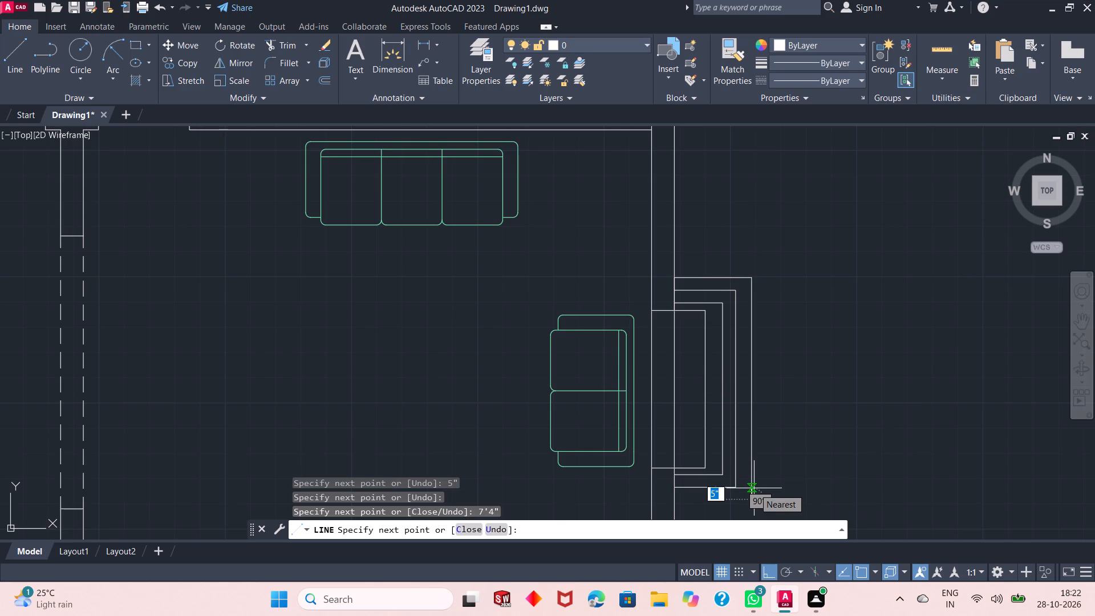
pyautogui.click(674, 503)
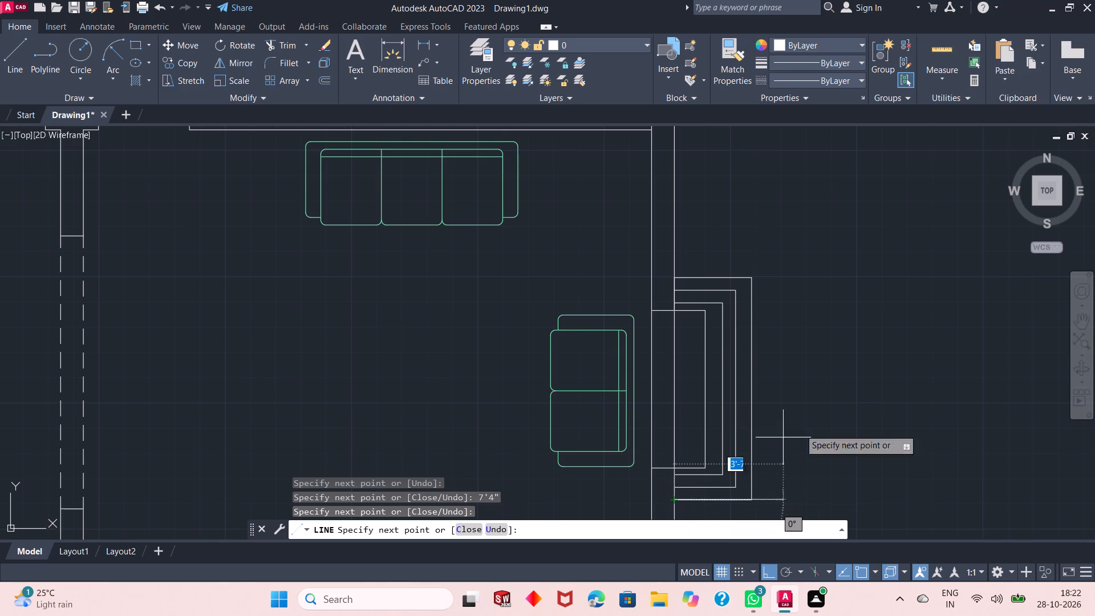
pyautogui.rightClick(816, 414)
pyautogui.click(837, 246)
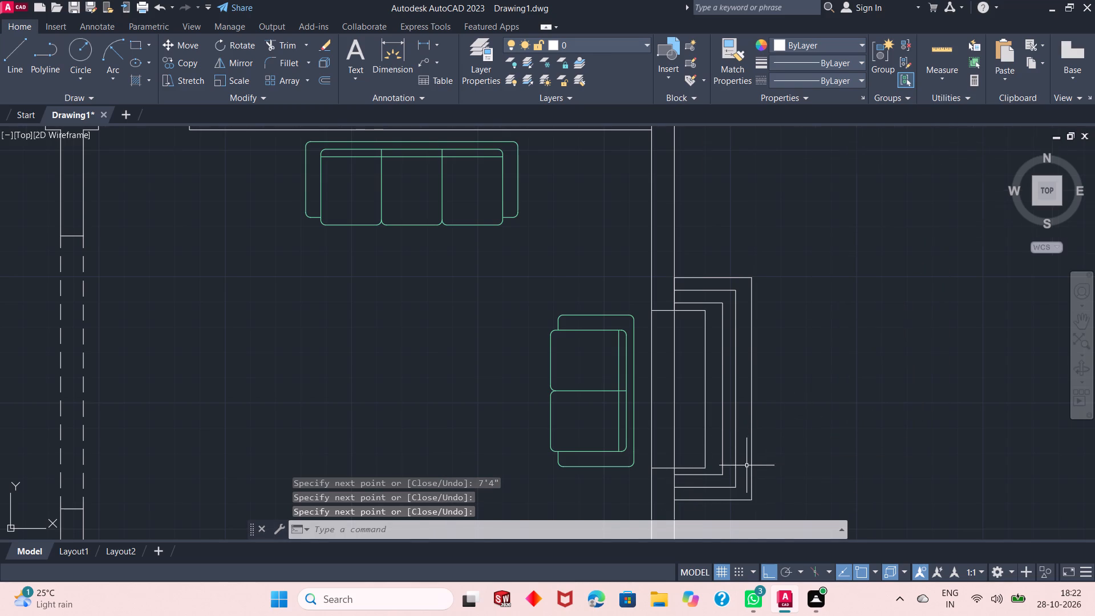
# Draw a north-south line about 2' long inside the innermost outline, just outside the east wall's outer face.
pyautogui.scroll(-2, 747, 467)
pyautogui.scroll(3, 732, 451)
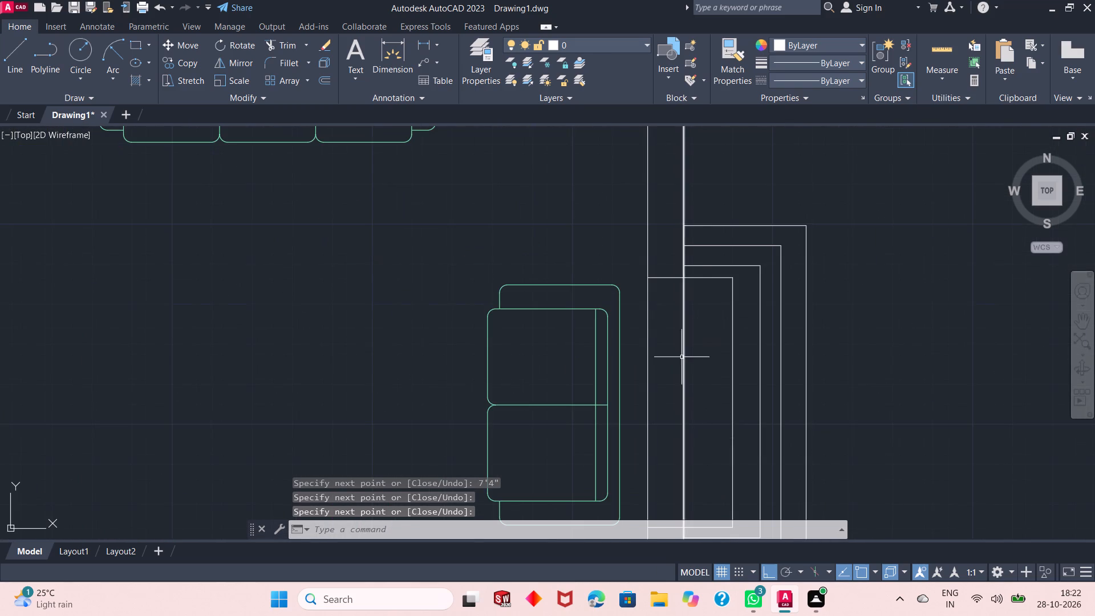
pyautogui.scroll(-1, 682, 356)
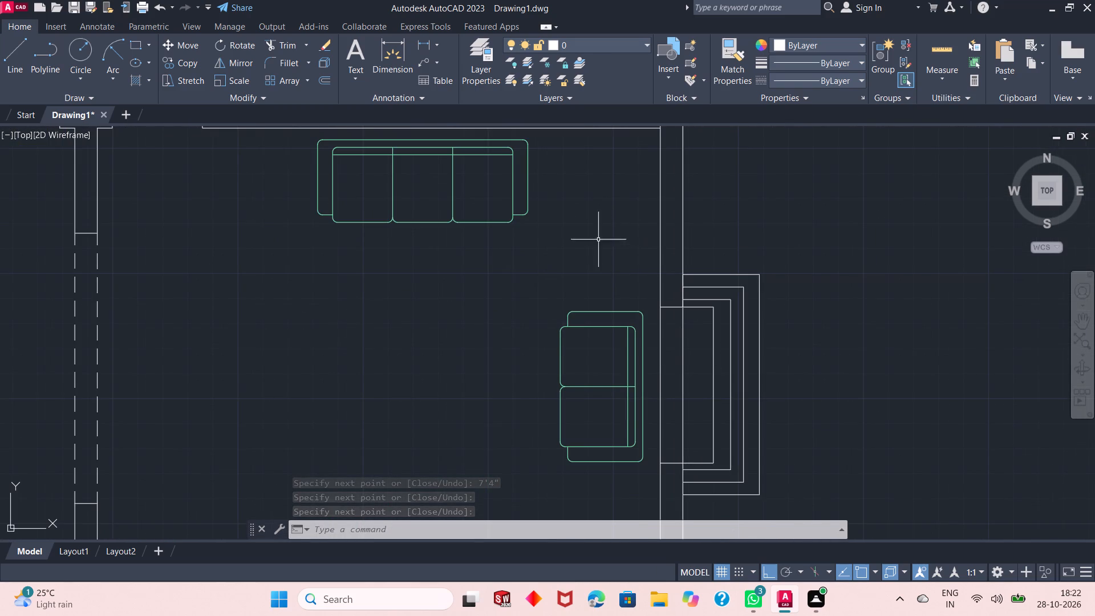
pyautogui.click(15, 54)
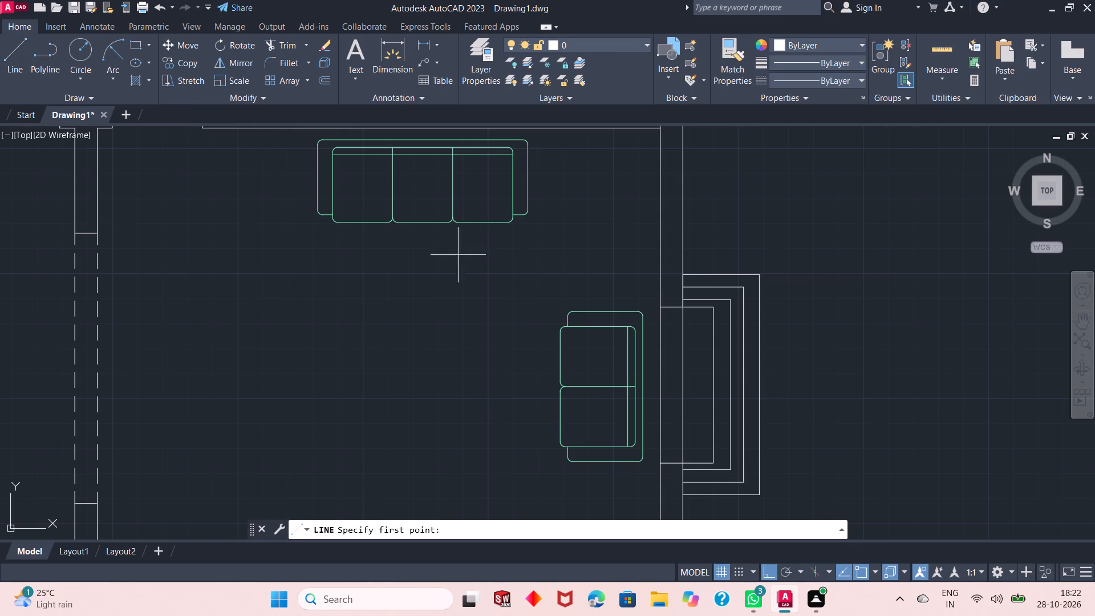
pyautogui.scroll(1, 748, 423)
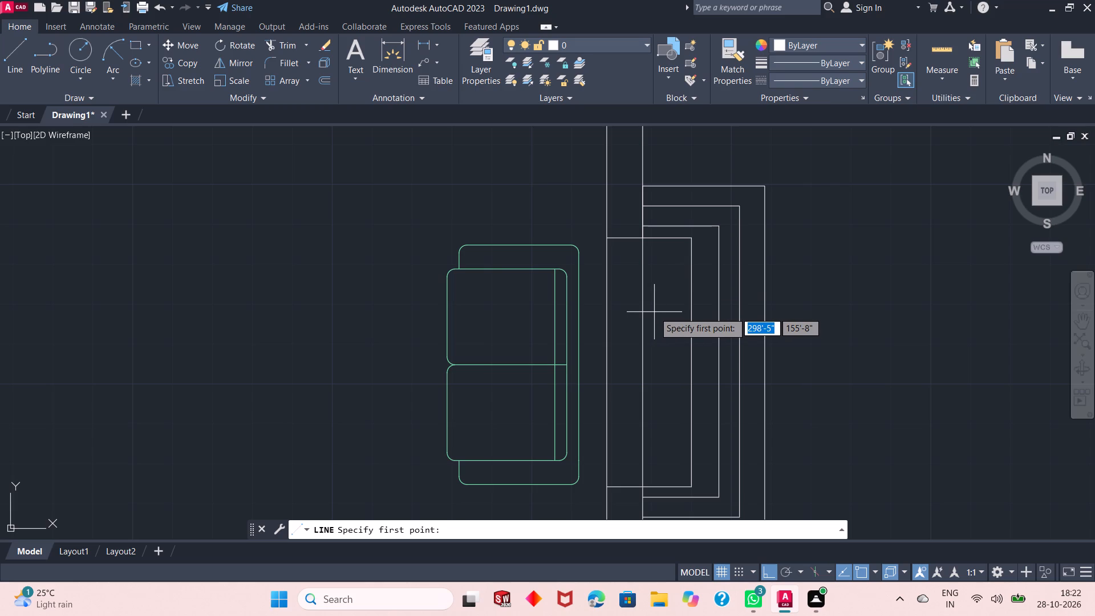
pyautogui.click(659, 313)
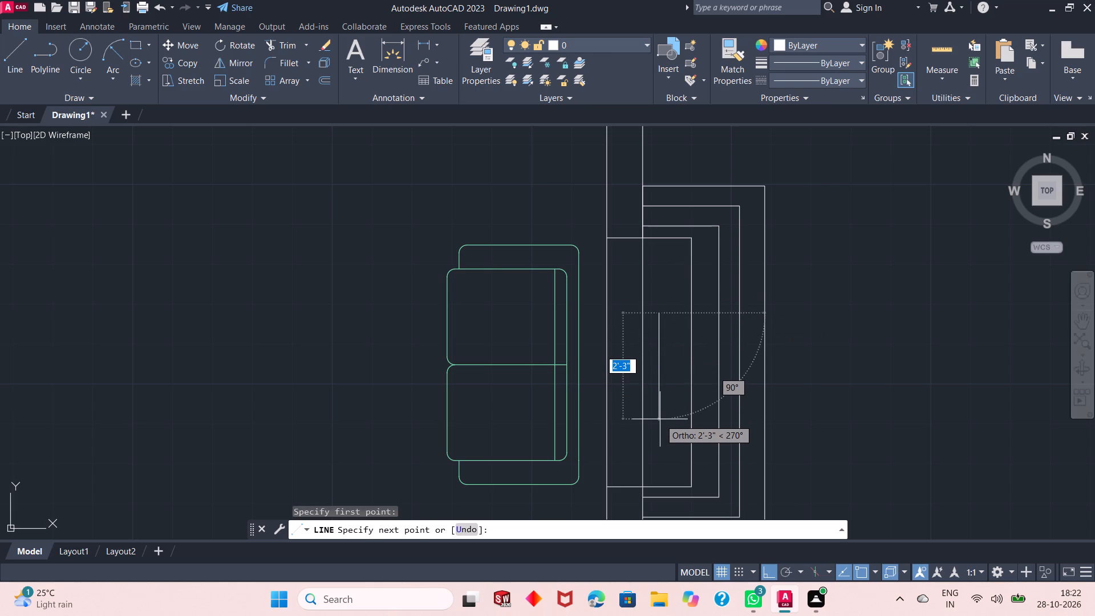
pyautogui.click(663, 412)
pyautogui.rightClick(806, 348)
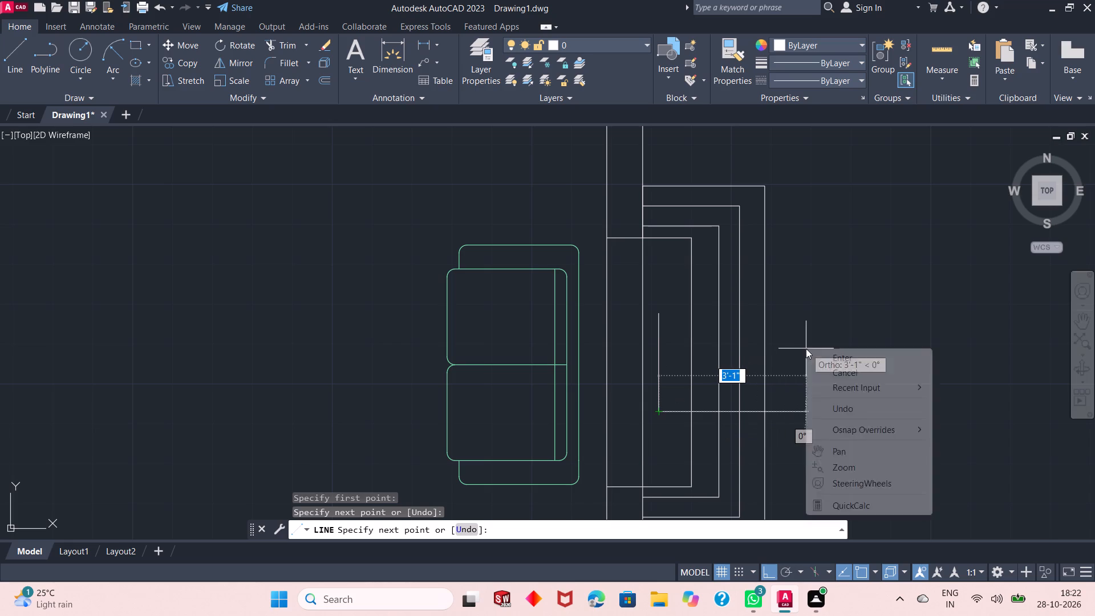
pyautogui.click(827, 352)
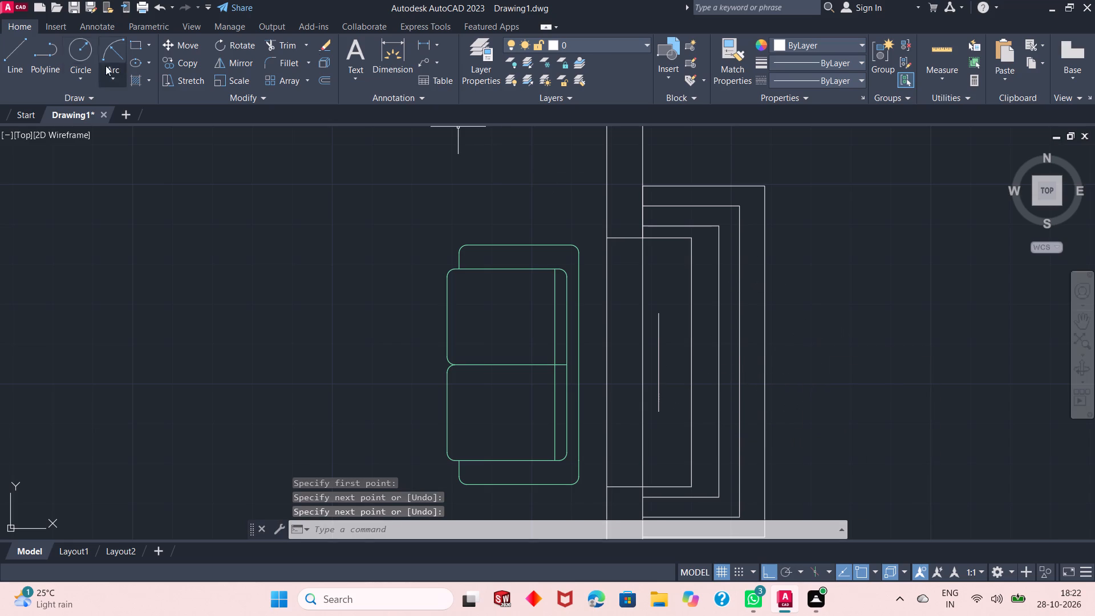
# Draw a line 1'2" south along the wall's inner face from the north cross line, continuing diagonally to the short line's north end.
pyautogui.click(22, 51)
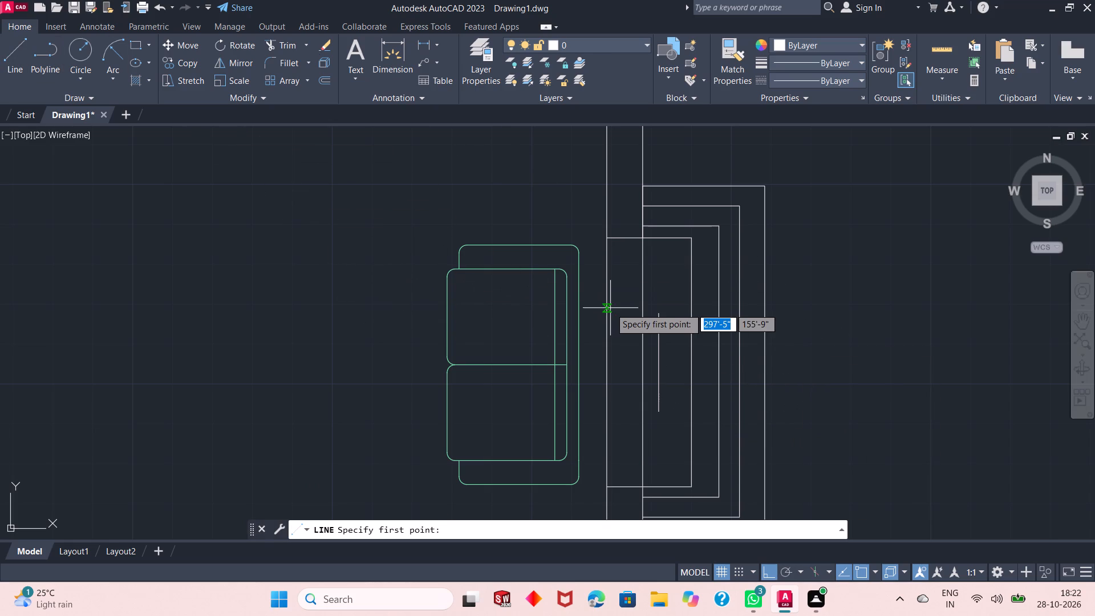
pyautogui.click(607, 238)
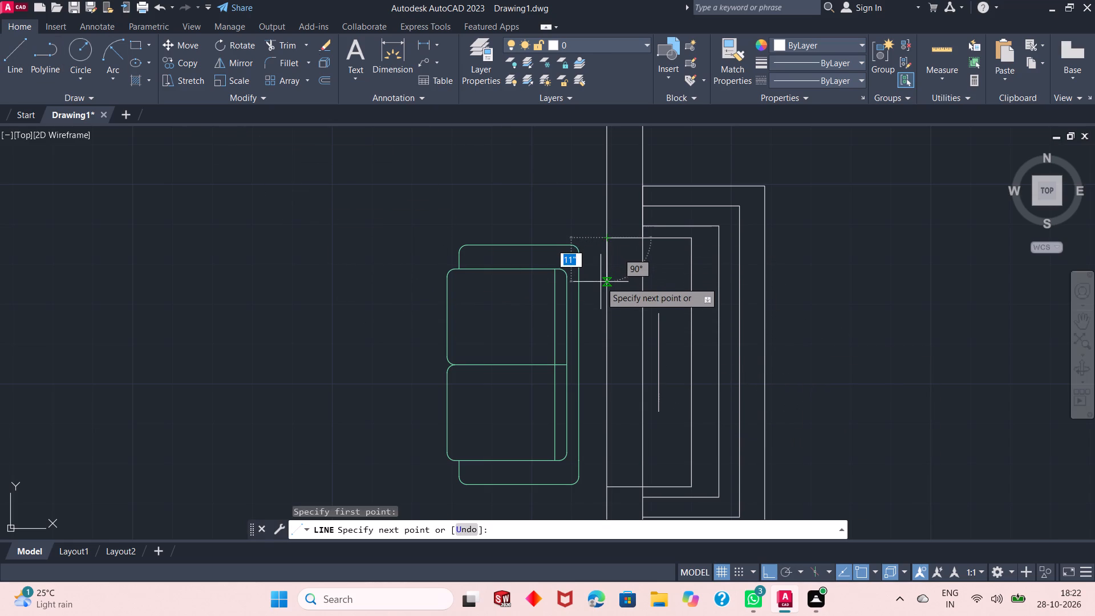
pyautogui.write('1\'2"')
pyautogui.press('Return')
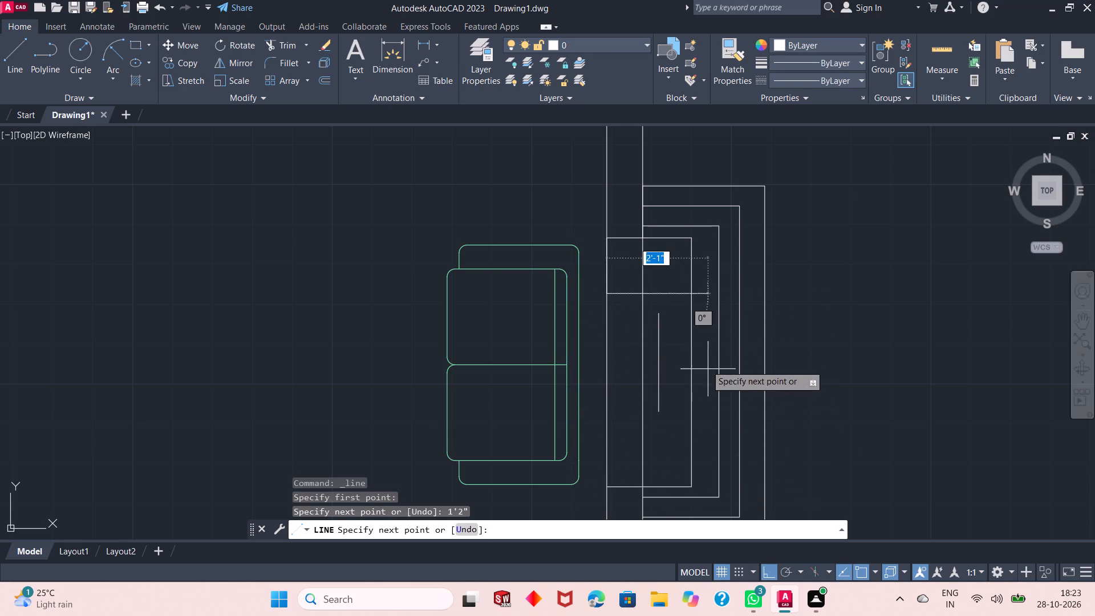
pyautogui.click(659, 313)
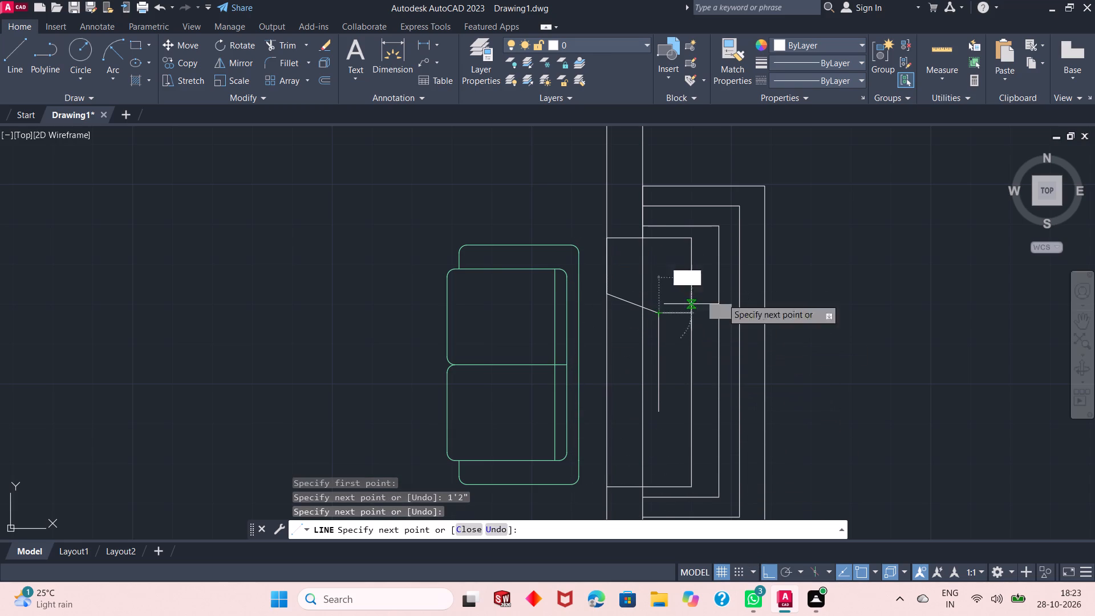
pyautogui.rightClick(838, 277)
pyautogui.click(858, 282)
# Draw a line 1'2" north along the wall's inner face from the south cross line, continuing diagonally to the short line's south end.
pyautogui.click(29, 37)
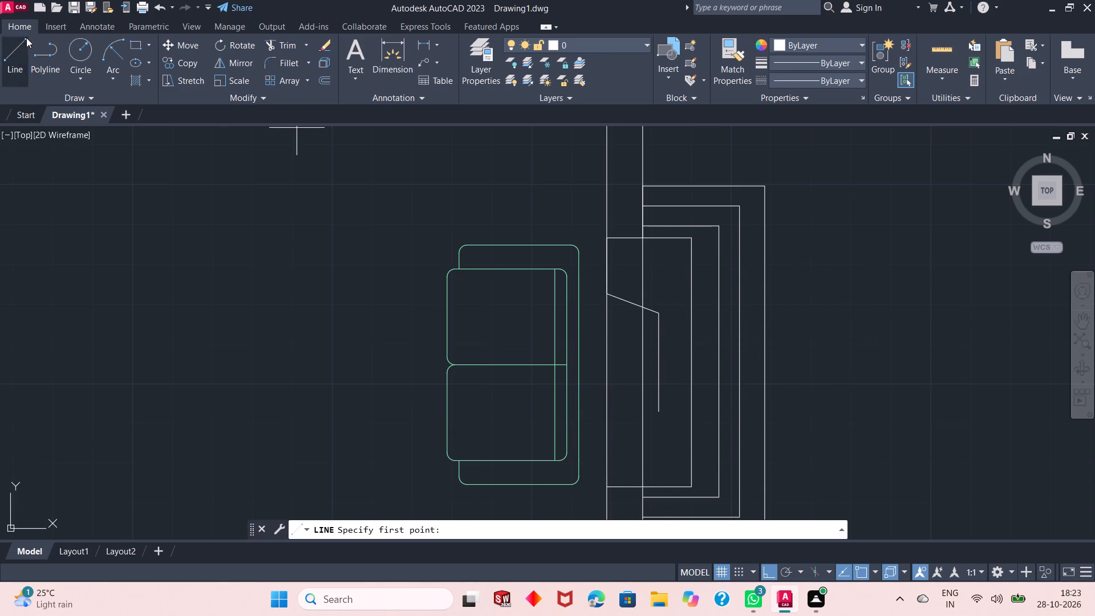
pyautogui.click(609, 489)
pyautogui.write('1\'2"')
pyautogui.press('Return')
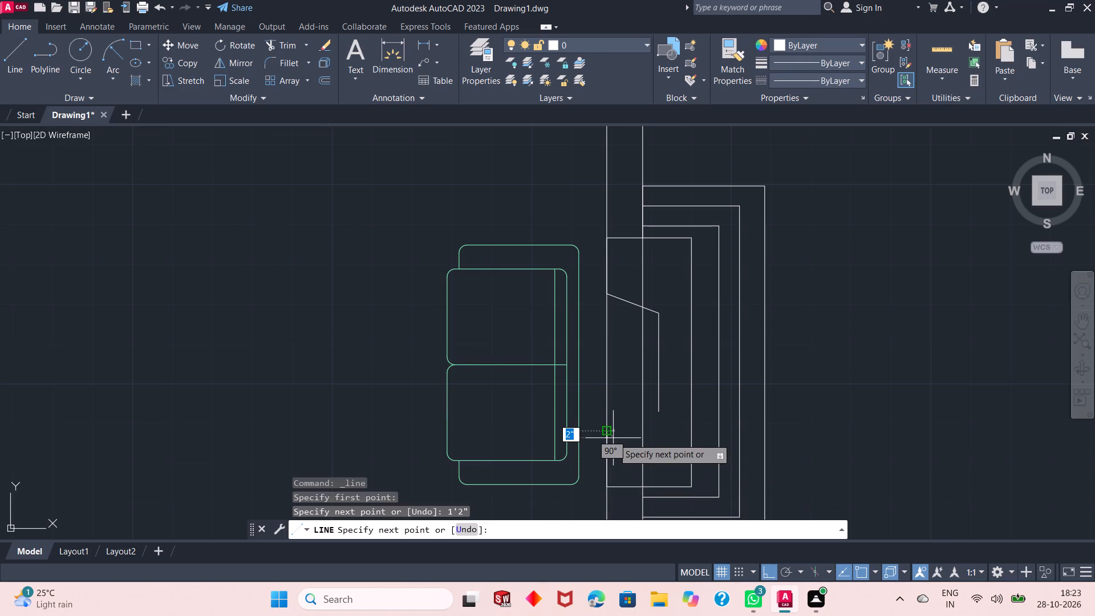
pyautogui.click(659, 412)
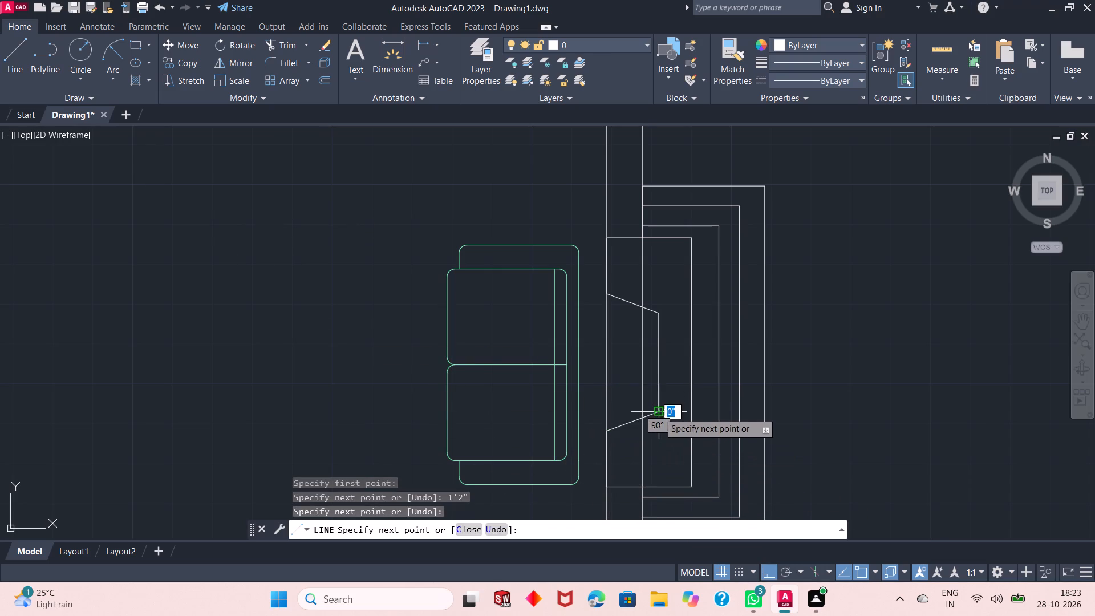
pyautogui.rightClick(853, 323)
pyautogui.click(885, 334)
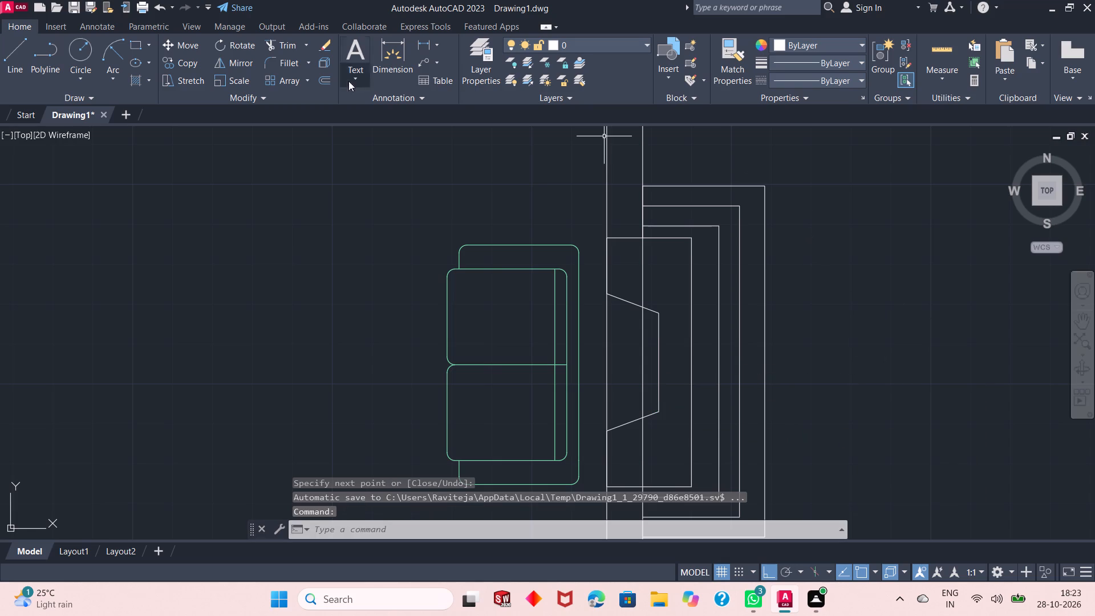
# Trim the east wall's inner face between the two diagonals and its outer face between the north and south cross lines.
pyautogui.click(279, 48)
pyautogui.click(611, 327)
pyautogui.click(593, 358)
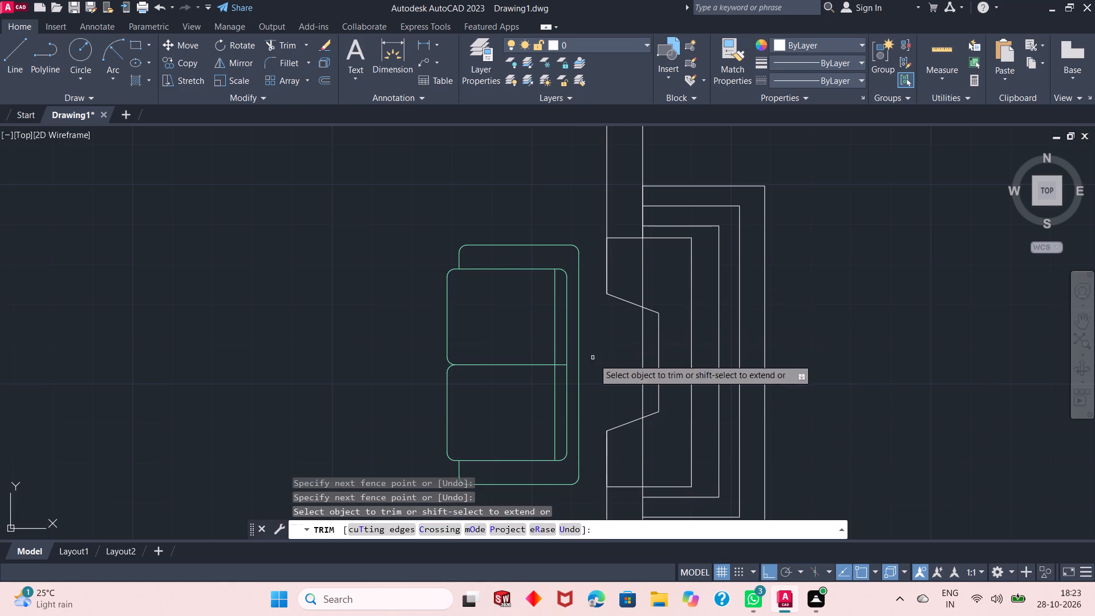
pyautogui.click(650, 337)
pyautogui.click(625, 354)
pyautogui.click(650, 266)
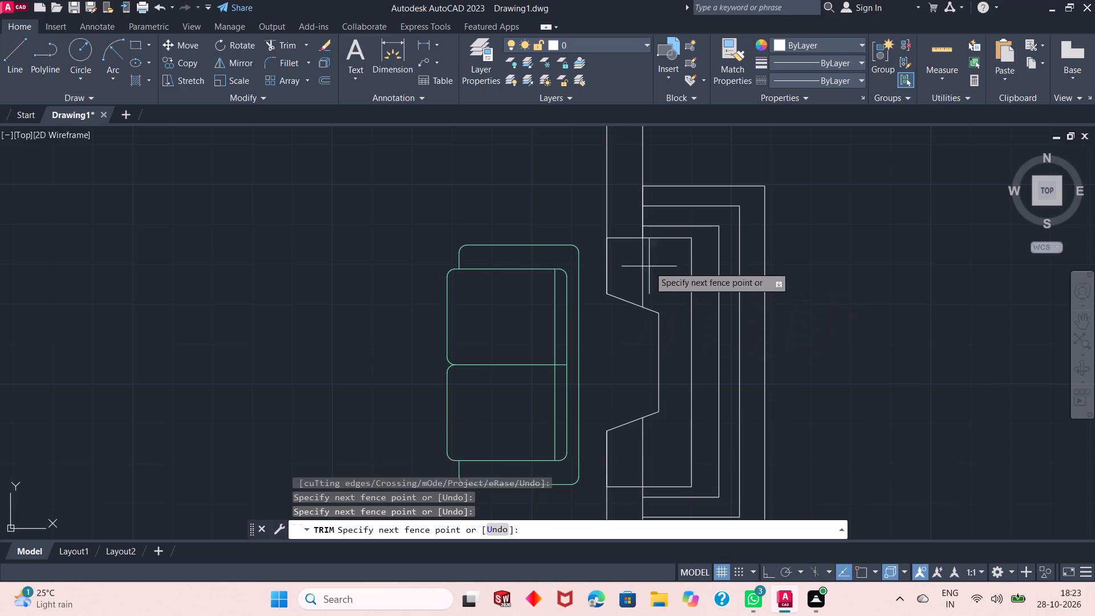
pyautogui.click(630, 273)
pyautogui.click(650, 438)
pyautogui.click(632, 453)
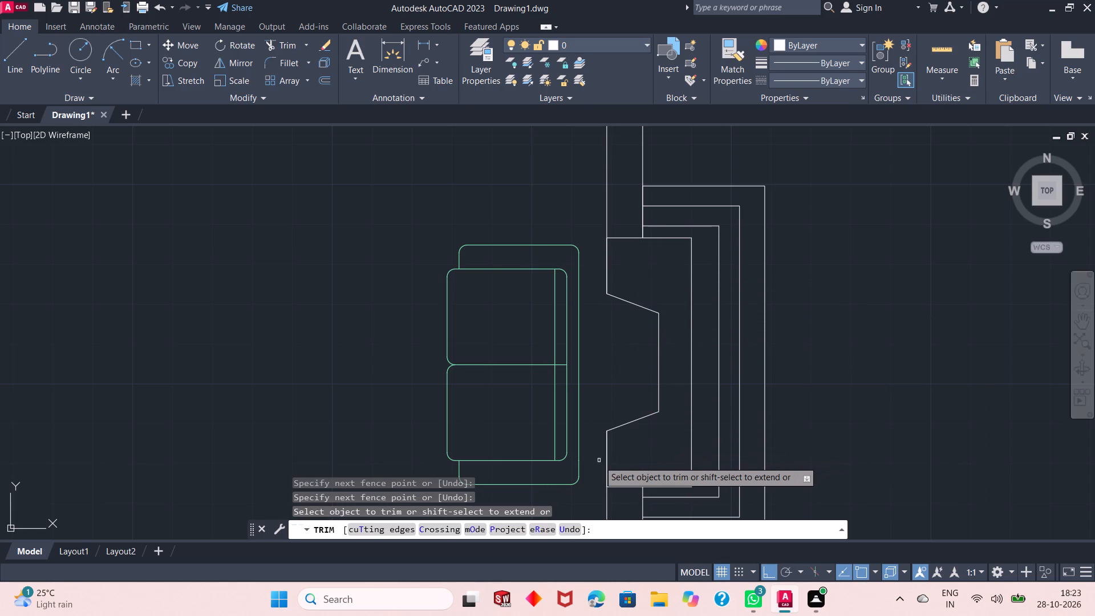
pyautogui.click(606, 457)
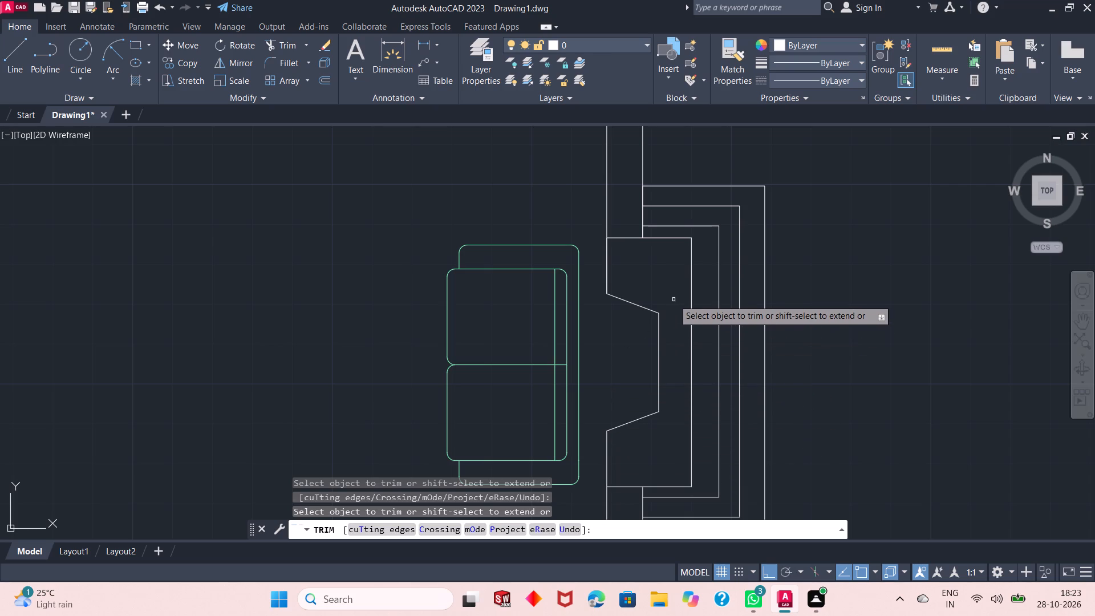
# Draw a north-south line about 5'2" long between the north and south cross lines, just inside the fireplace recess's east edge.
pyautogui.rightClick(780, 223)
pyautogui.click(797, 227)
pyautogui.click(2, 46)
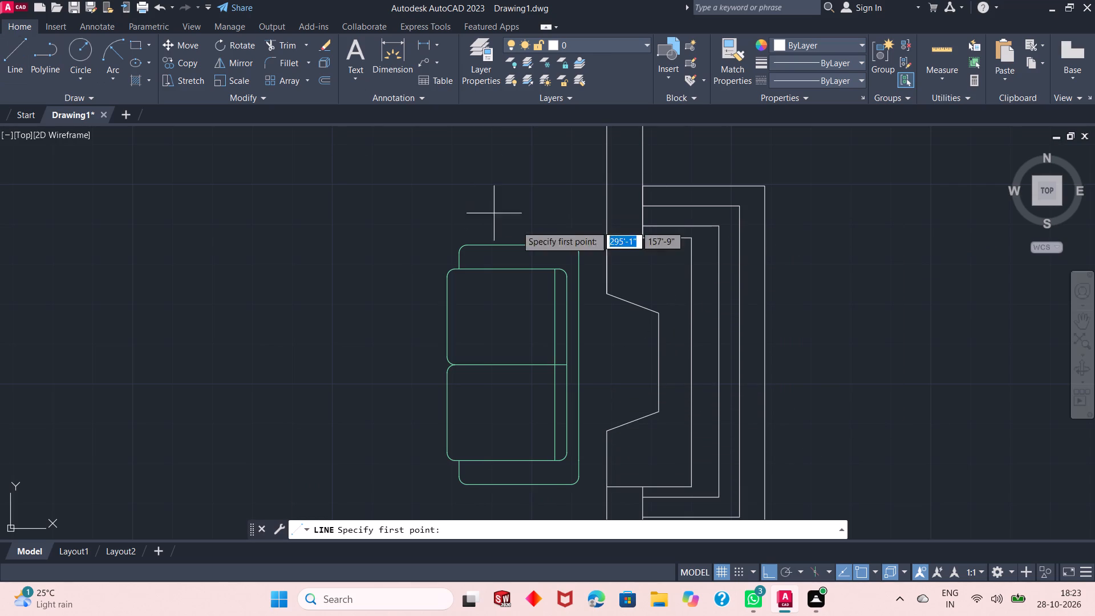
pyautogui.click(681, 240)
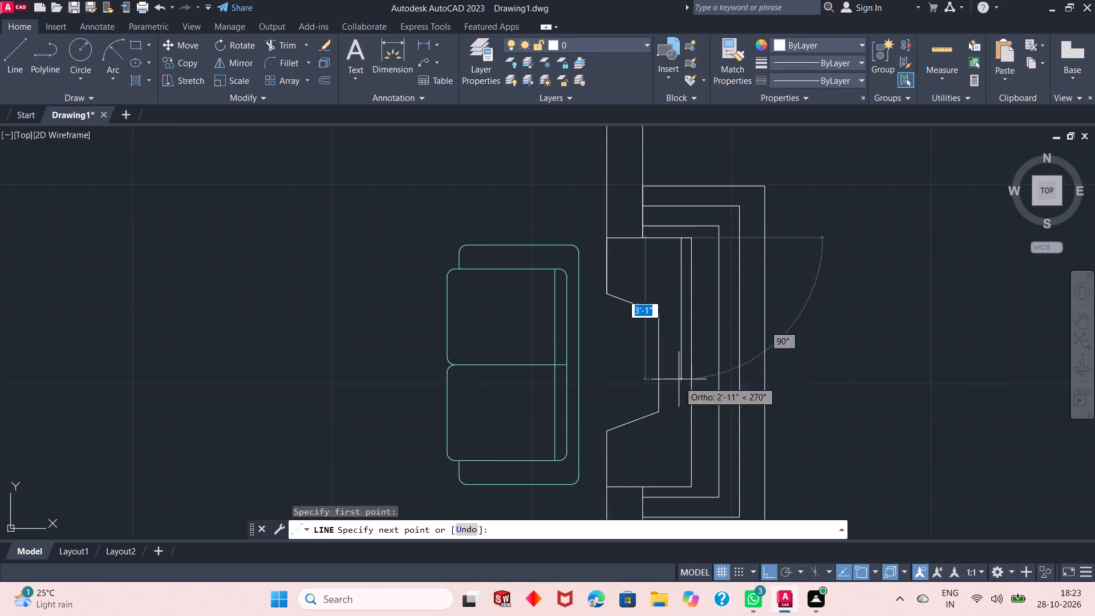
pyautogui.click(682, 485)
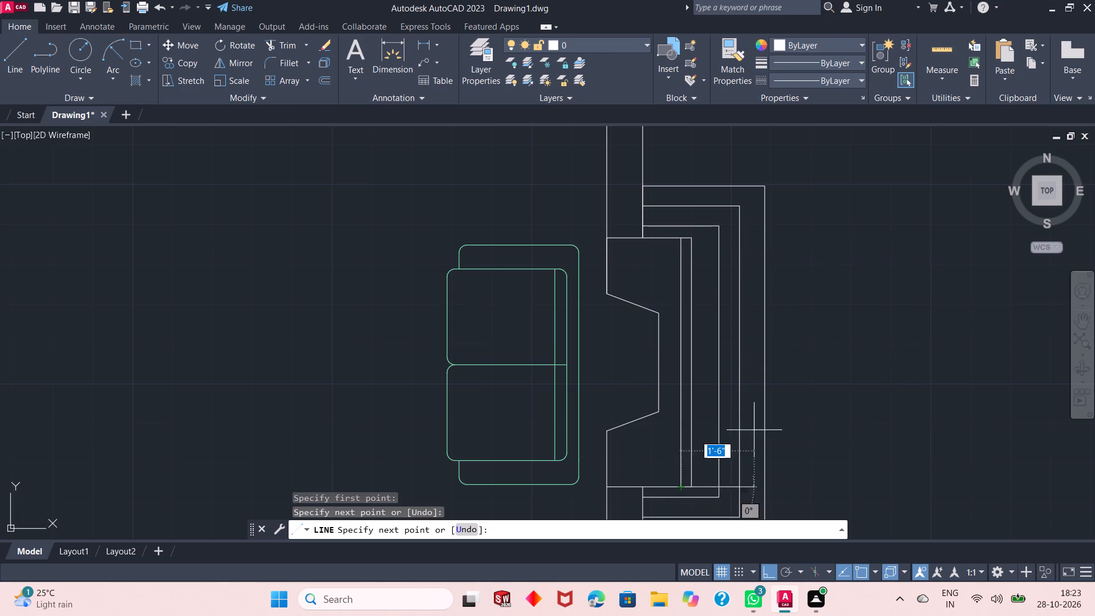
pyautogui.rightClick(771, 424)
pyautogui.click(821, 262)
# Draw a line about 2'10" long along the east wall's inner face, joining the outer ends of the two diagonals.
pyautogui.scroll(-1, 741, 305)
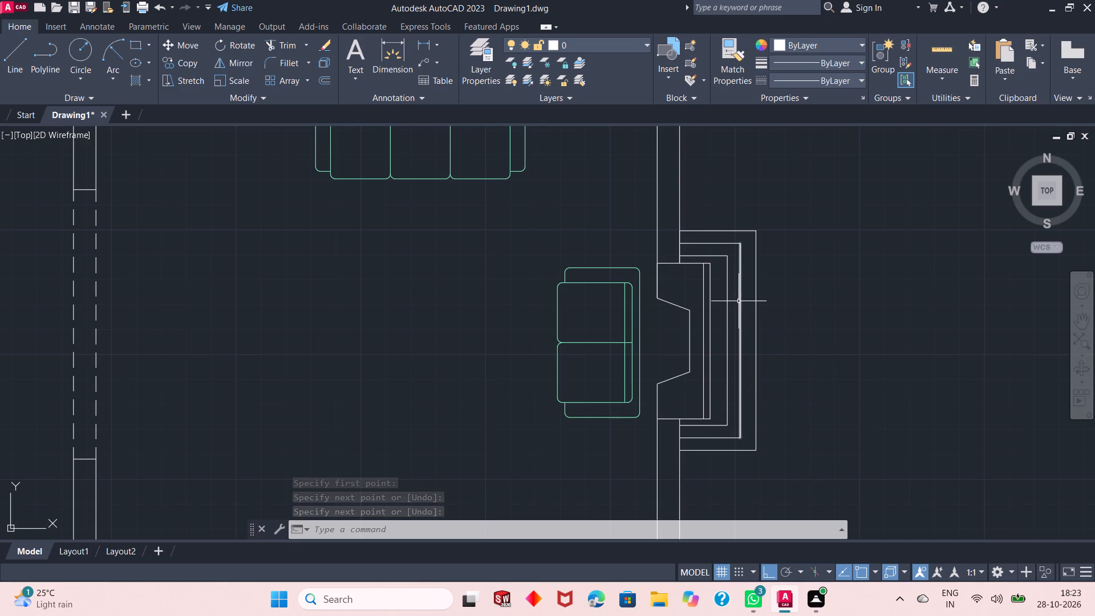
pyautogui.scroll(-1, 764, 256)
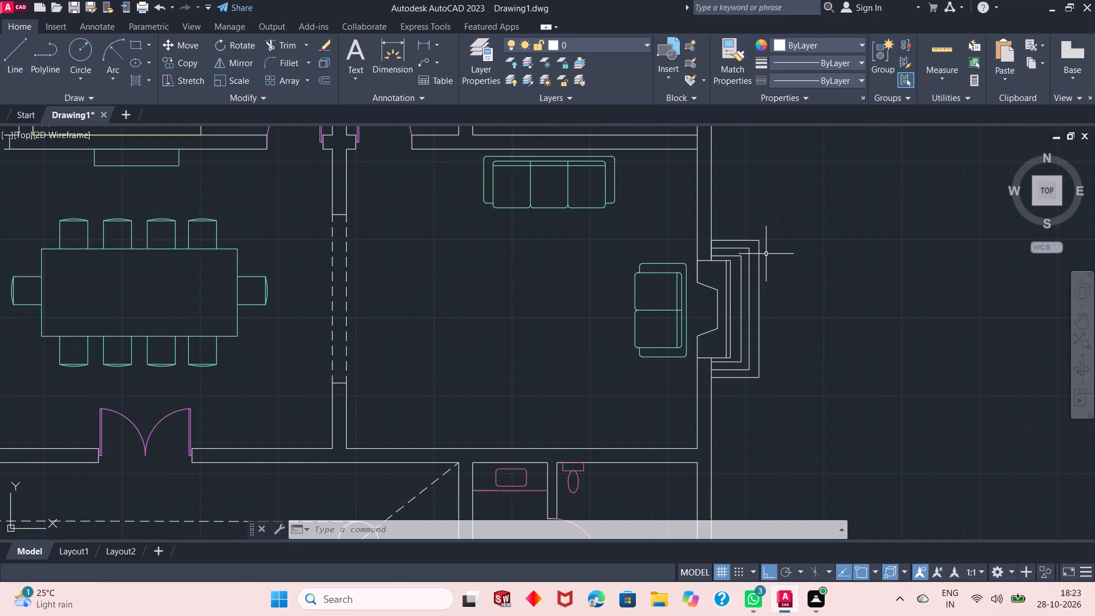
pyautogui.click(23, 56)
pyautogui.scroll(1, 781, 289)
pyautogui.click(643, 283)
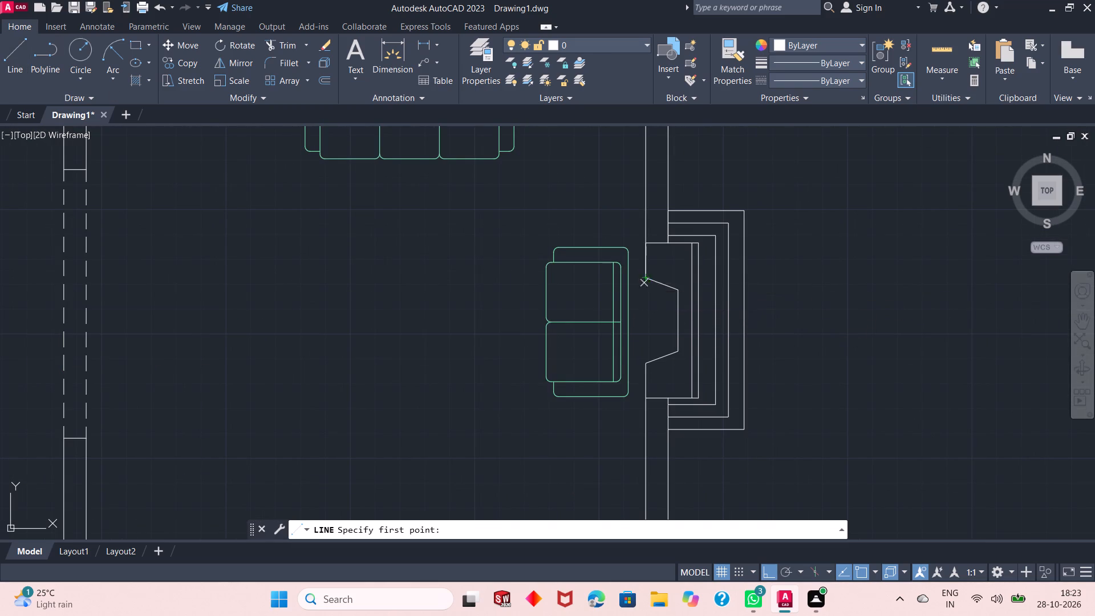
pyautogui.click(642, 364)
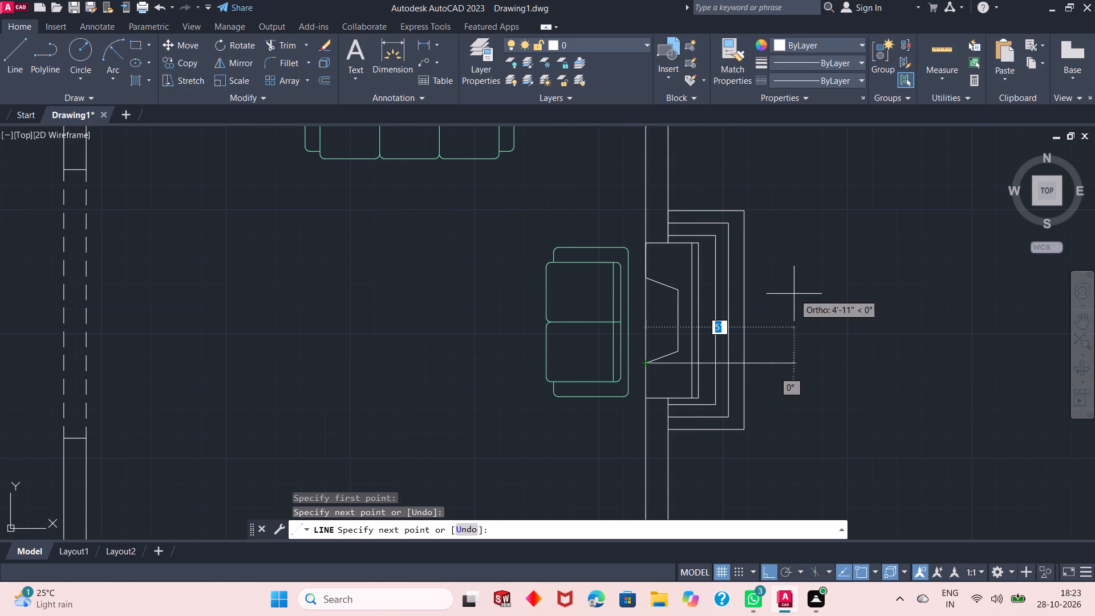
pyautogui.rightClick(794, 294)
pyautogui.click(808, 298)
# Erase the short segment on the wall's inner face between the north cross line and the north diagonal.
pyautogui.click(645, 257)
pyautogui.rightClick(776, 216)
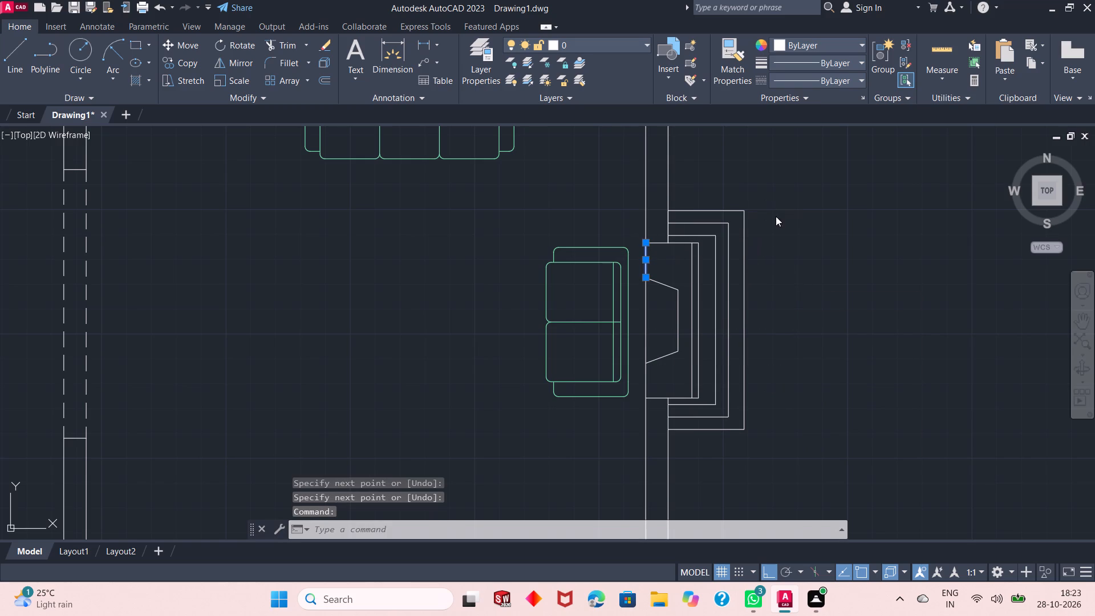
pyautogui.click(819, 298)
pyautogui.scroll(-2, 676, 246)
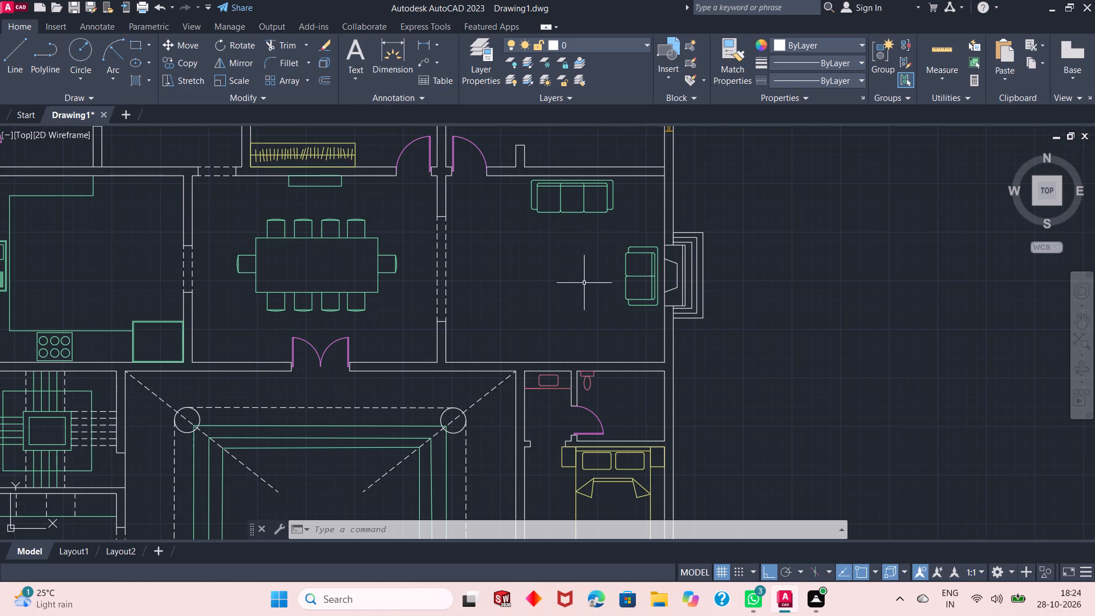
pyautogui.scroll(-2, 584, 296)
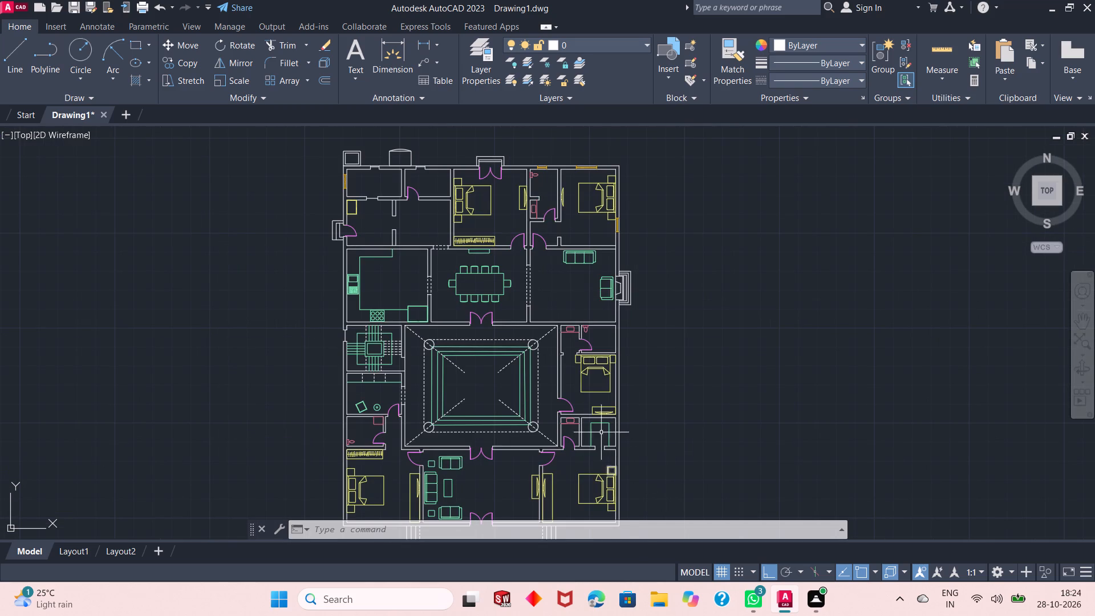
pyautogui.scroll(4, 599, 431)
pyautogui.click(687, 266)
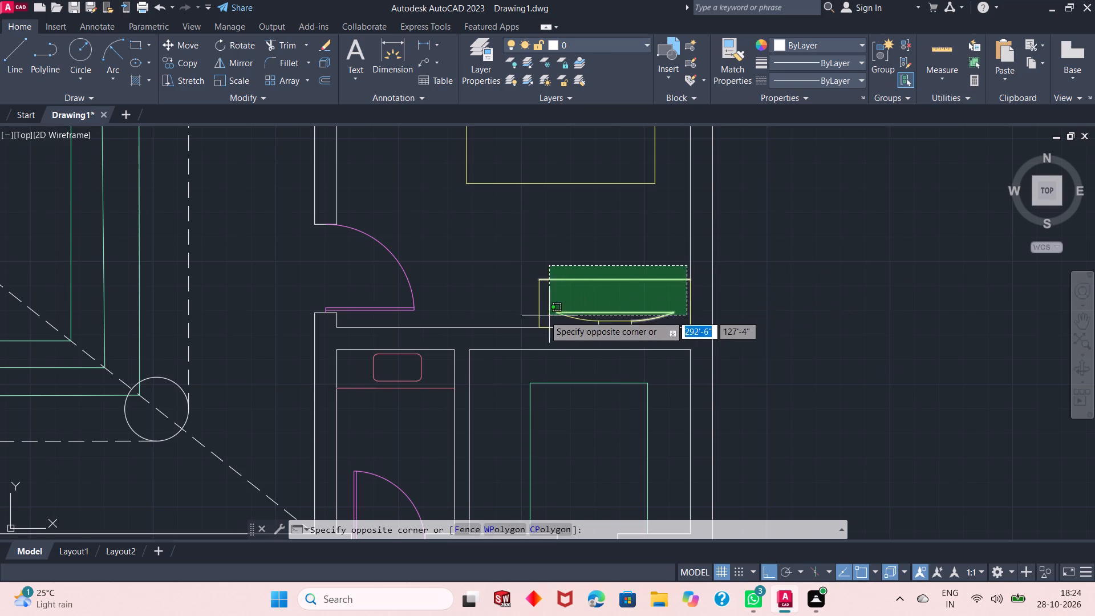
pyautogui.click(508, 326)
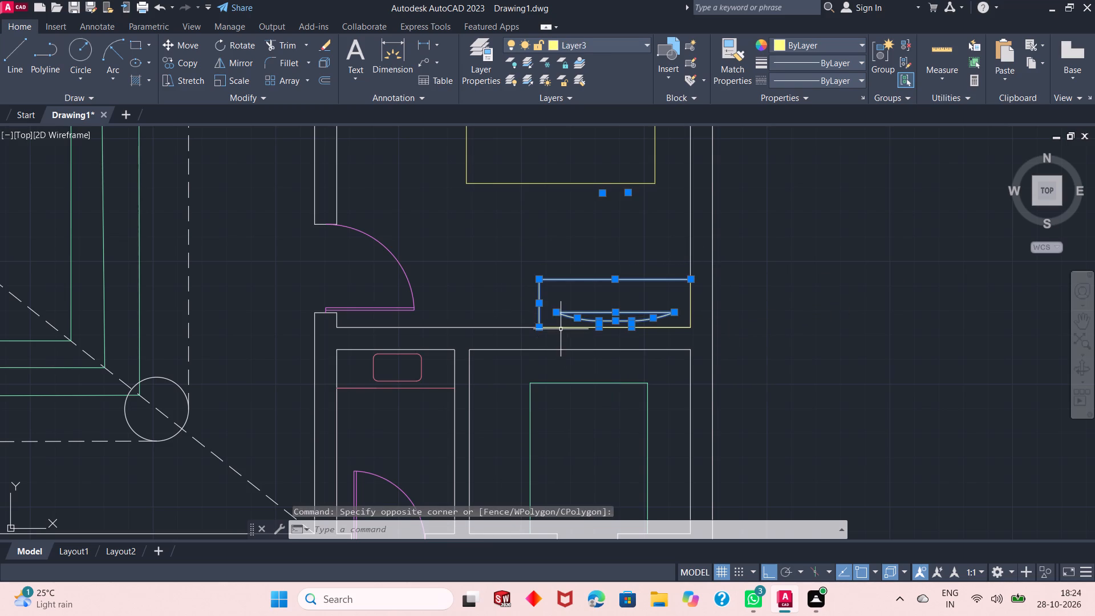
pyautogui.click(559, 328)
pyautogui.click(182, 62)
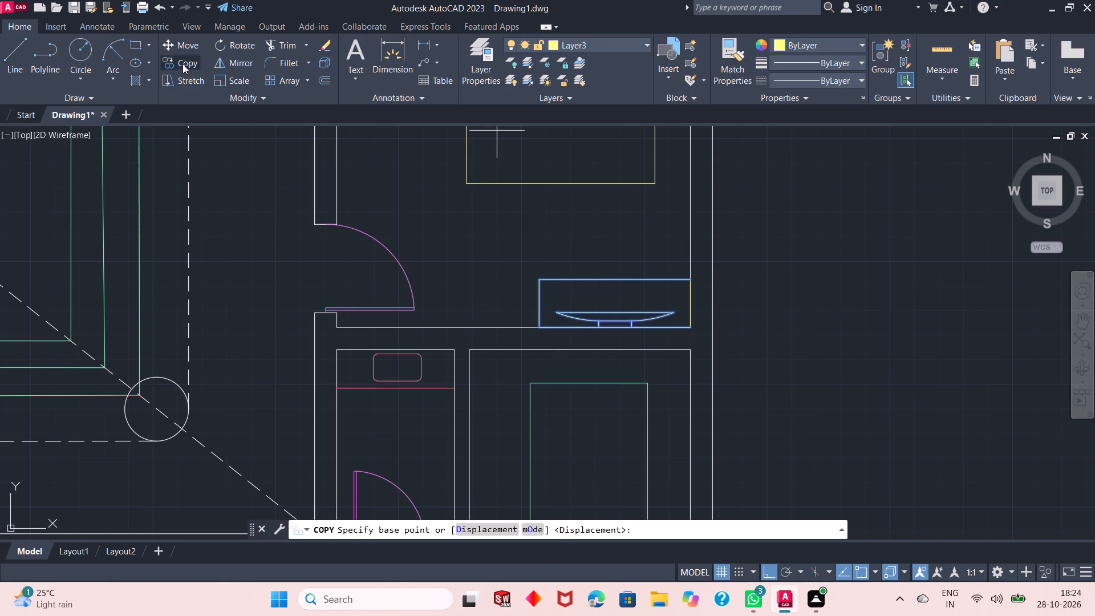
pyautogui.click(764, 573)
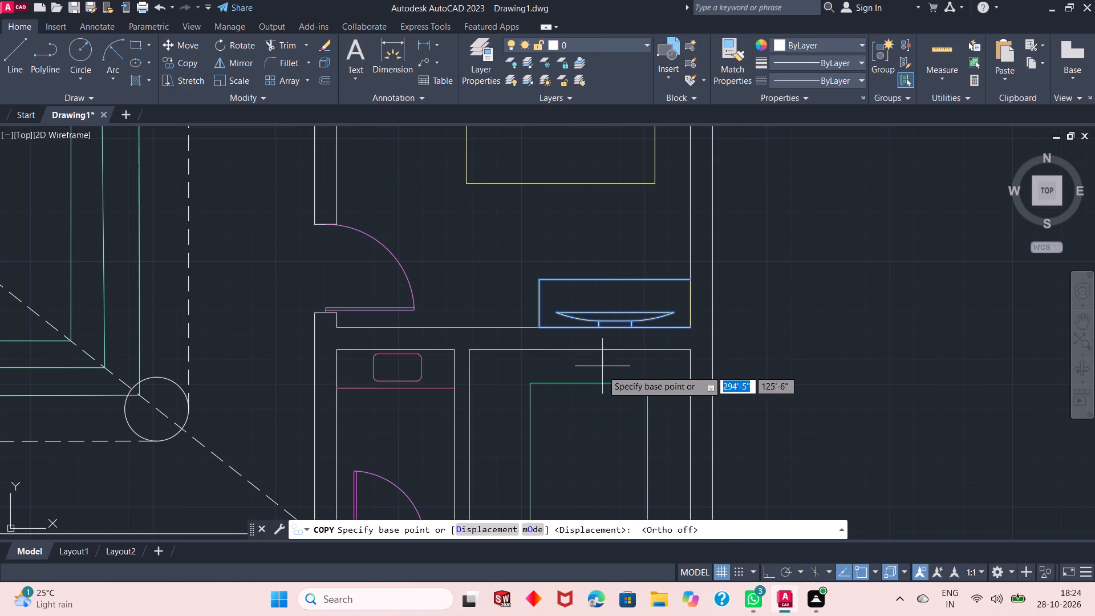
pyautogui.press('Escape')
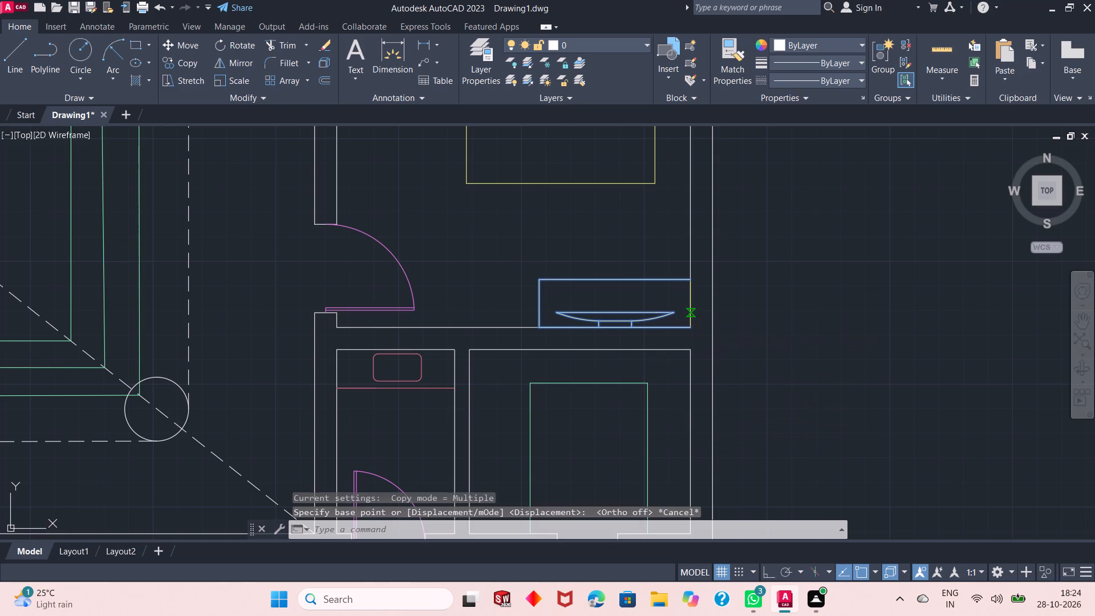
# Copy the complete TV unit from the east bedroom by its southeast corner to the south wall of the room with sofas.
pyautogui.click(683, 267)
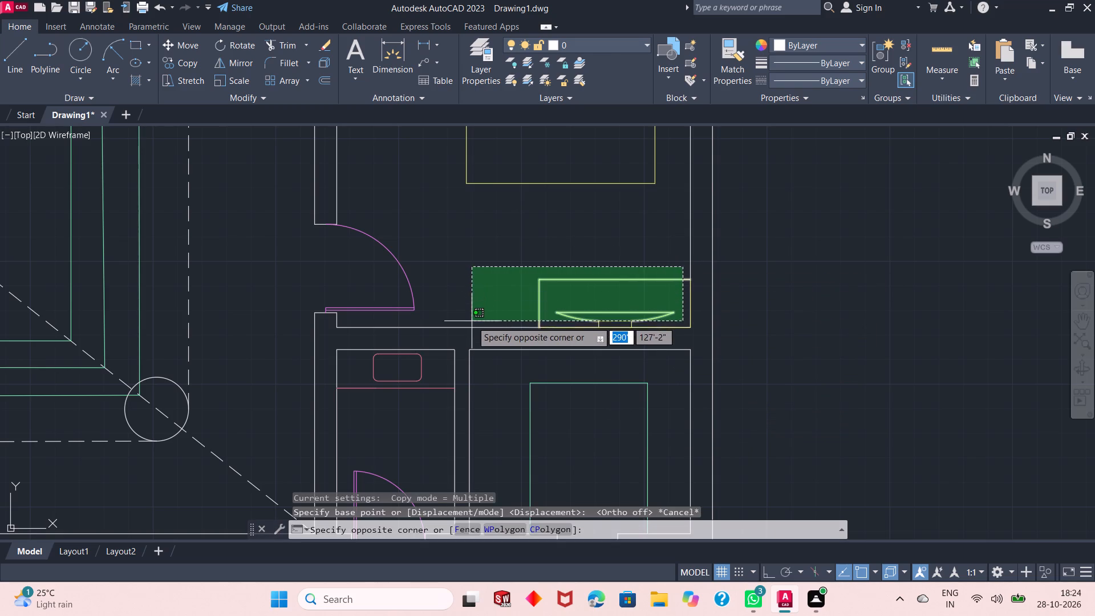
pyautogui.click(472, 325)
pyautogui.scroll(2, 684, 314)
pyautogui.click(699, 301)
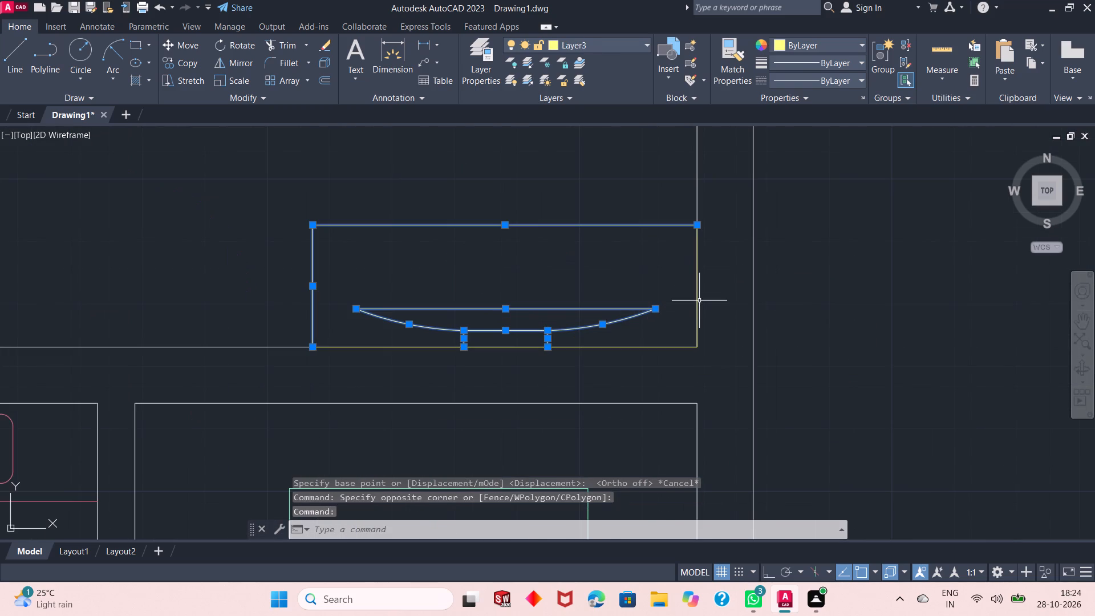
pyautogui.click(660, 349)
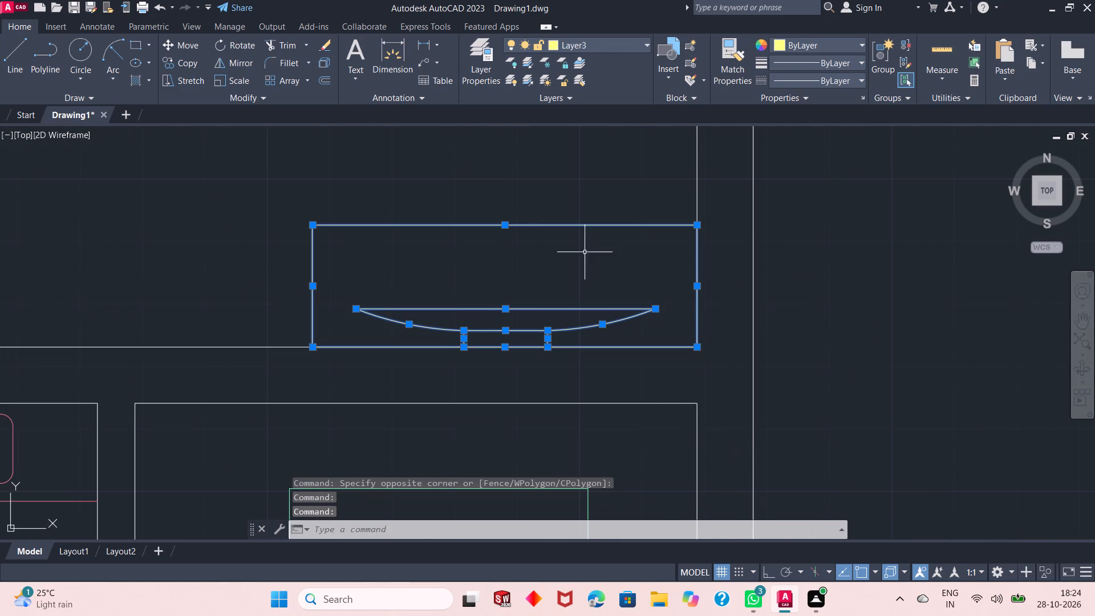
pyautogui.click(169, 62)
pyautogui.scroll(-2, 593, 425)
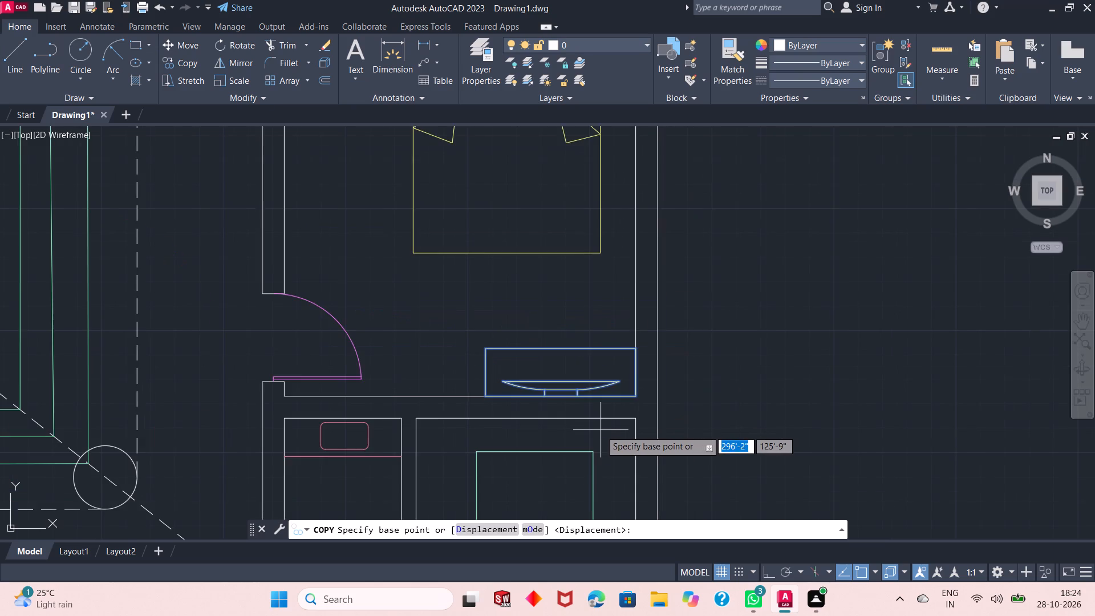
pyautogui.scroll(-1, 611, 430)
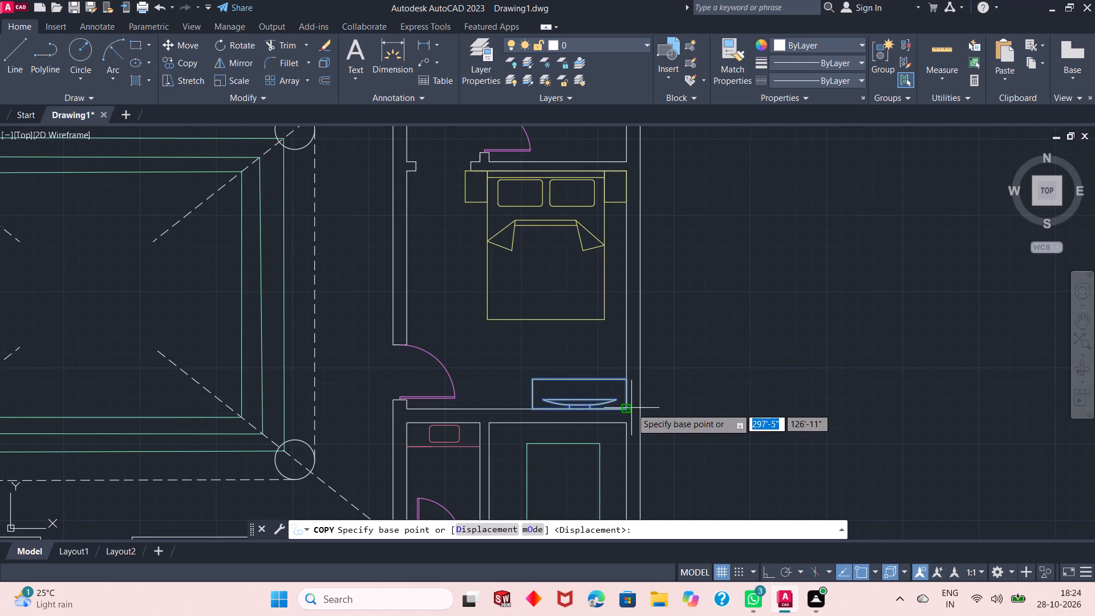
pyautogui.click(629, 408)
pyautogui.scroll(-2, 621, 424)
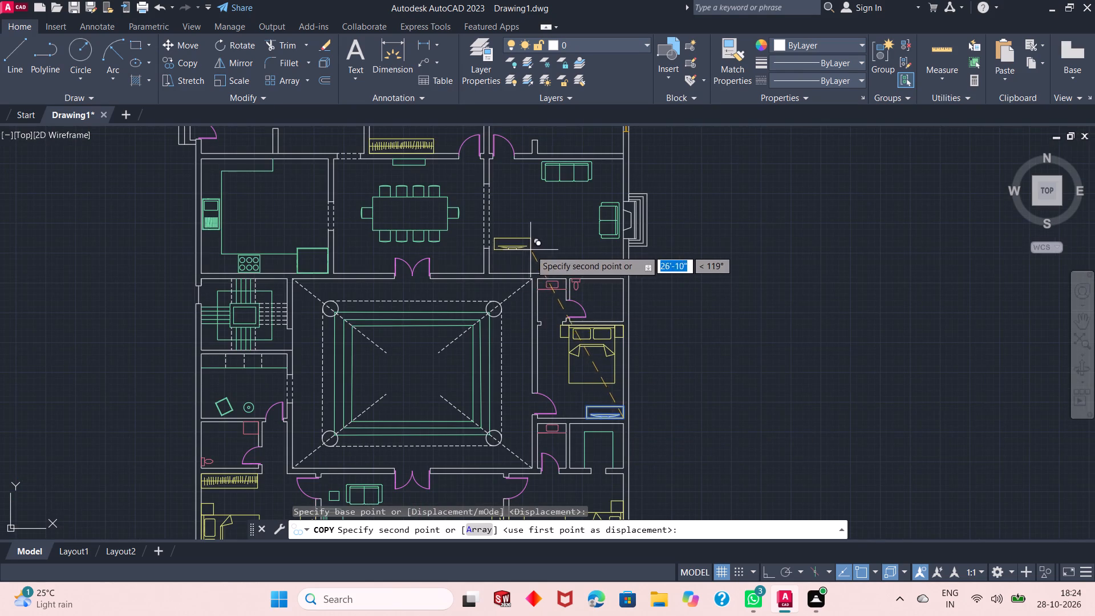
pyautogui.scroll(3, 576, 253)
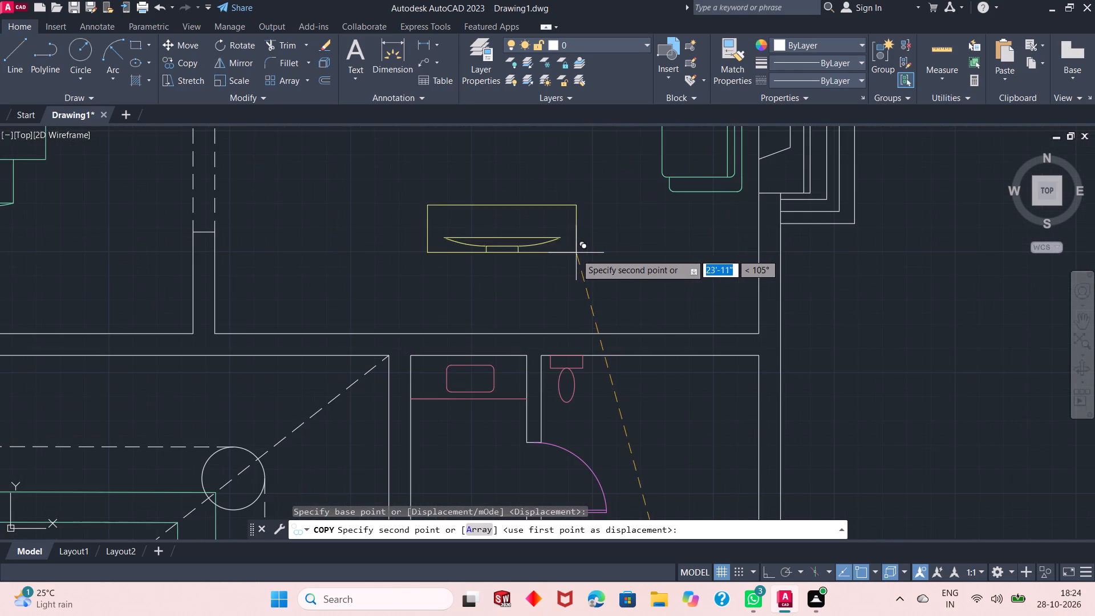
pyautogui.click(572, 334)
pyautogui.rightClick(601, 288)
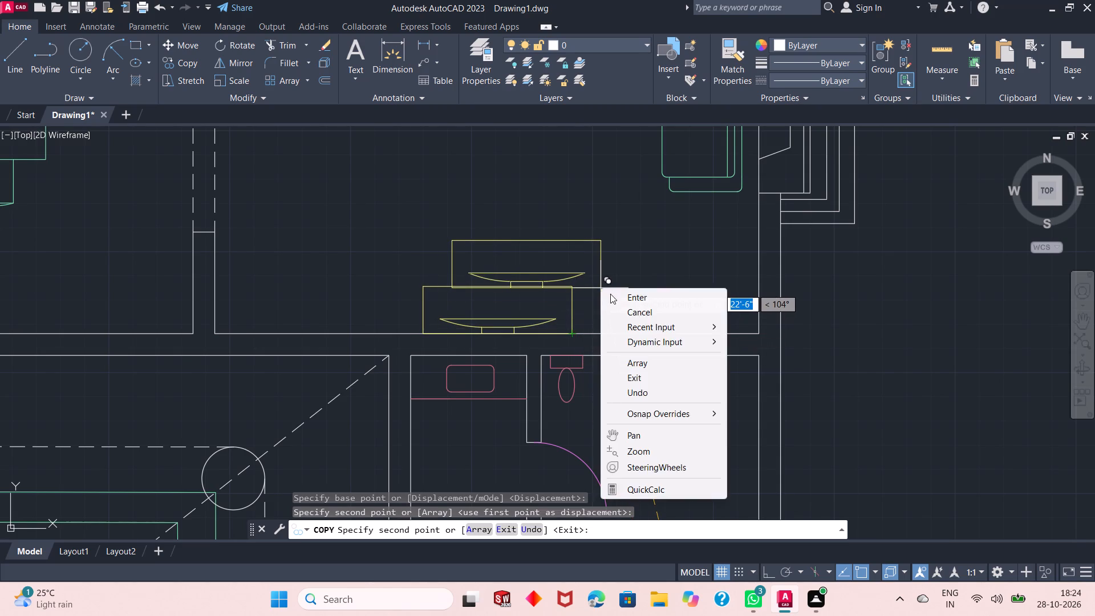
pyautogui.click(610, 294)
# On Layer6, draw a short line across the thickness of the kitchen's west wall, just north of the sink.
pyautogui.scroll(-2, 636, 388)
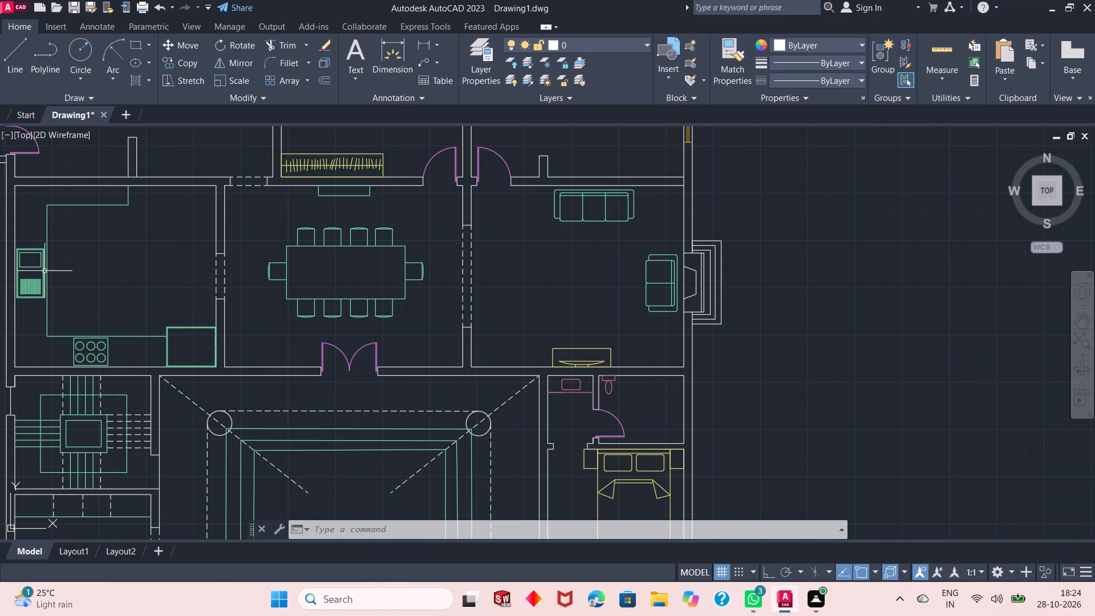
pyautogui.scroll(-1, 490, 322)
pyautogui.scroll(1, 131, 282)
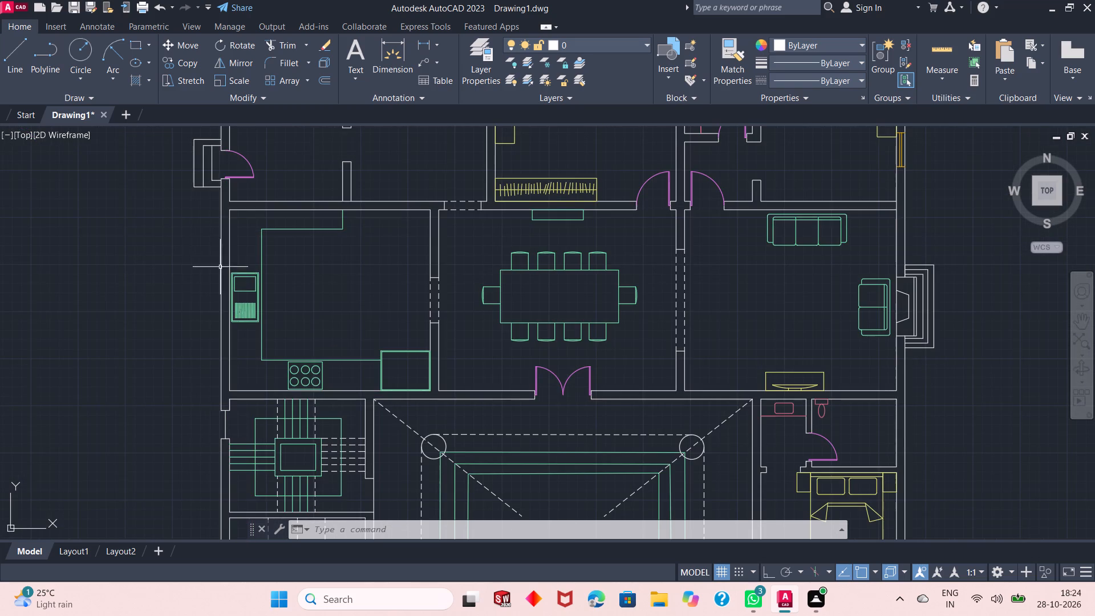
pyautogui.scroll(1, 206, 274)
pyautogui.click(624, 47)
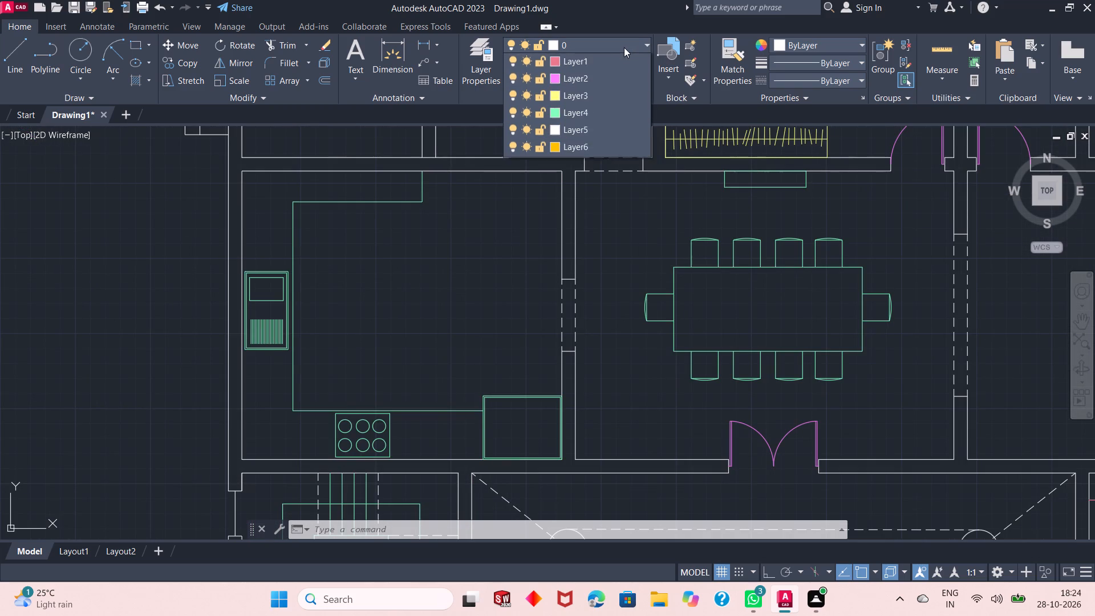
pyautogui.click(565, 160)
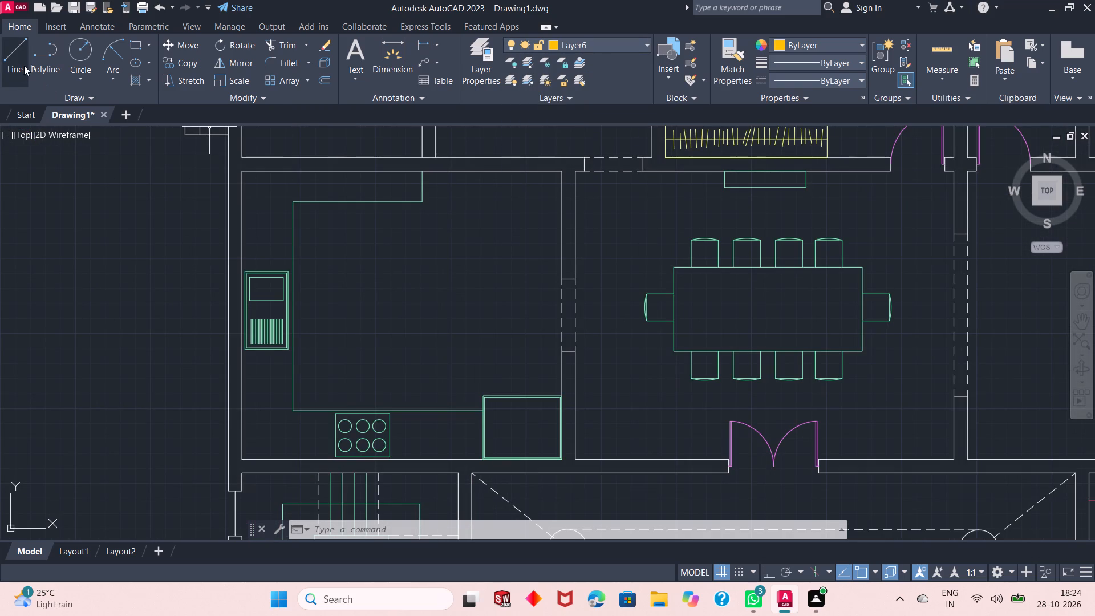
pyautogui.click(23, 62)
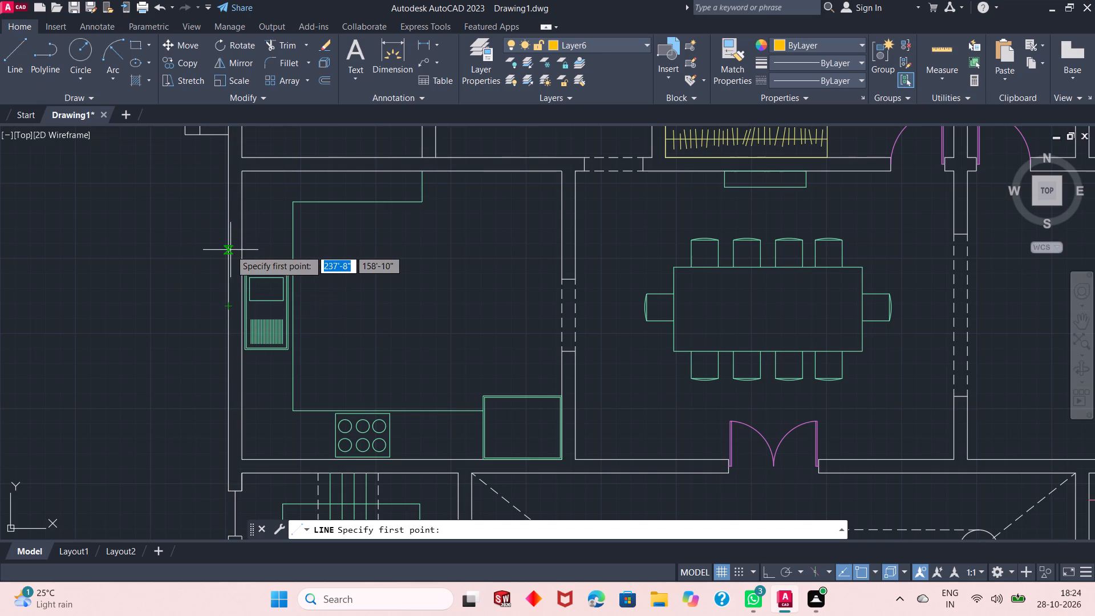
pyautogui.scroll(2, 230, 251)
pyautogui.scroll(-1, 245, 253)
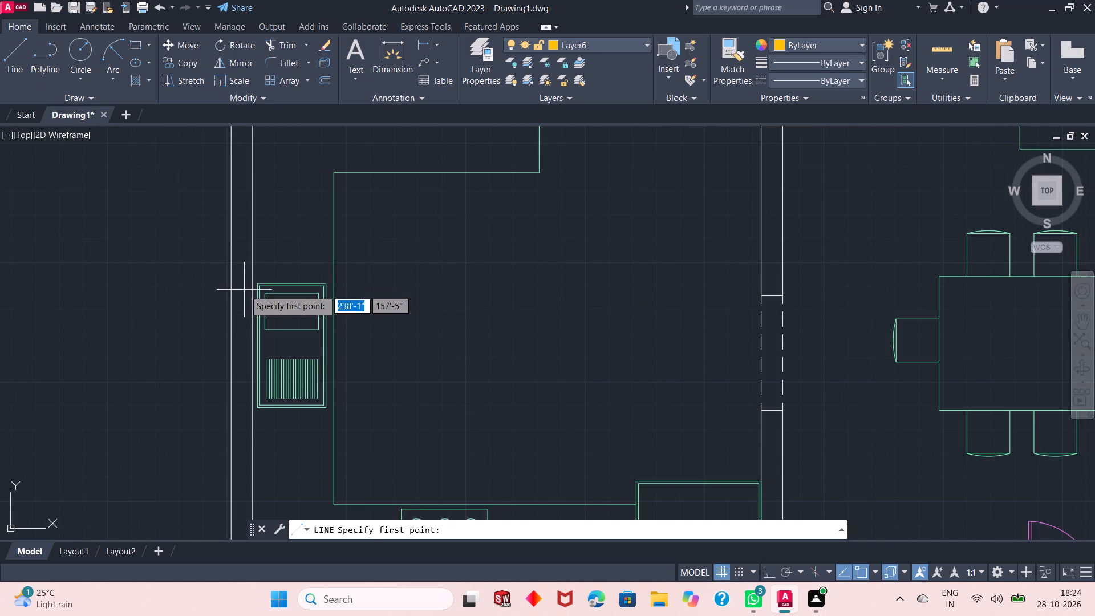
pyautogui.click(231, 254)
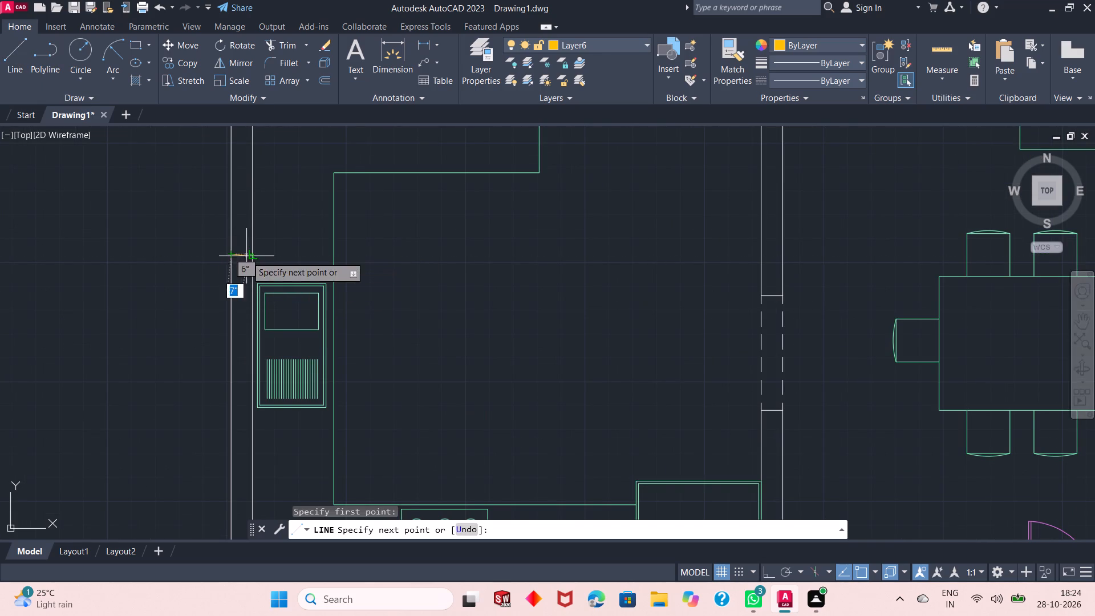
pyautogui.click(253, 256)
pyautogui.rightClick(286, 242)
pyautogui.click(298, 250)
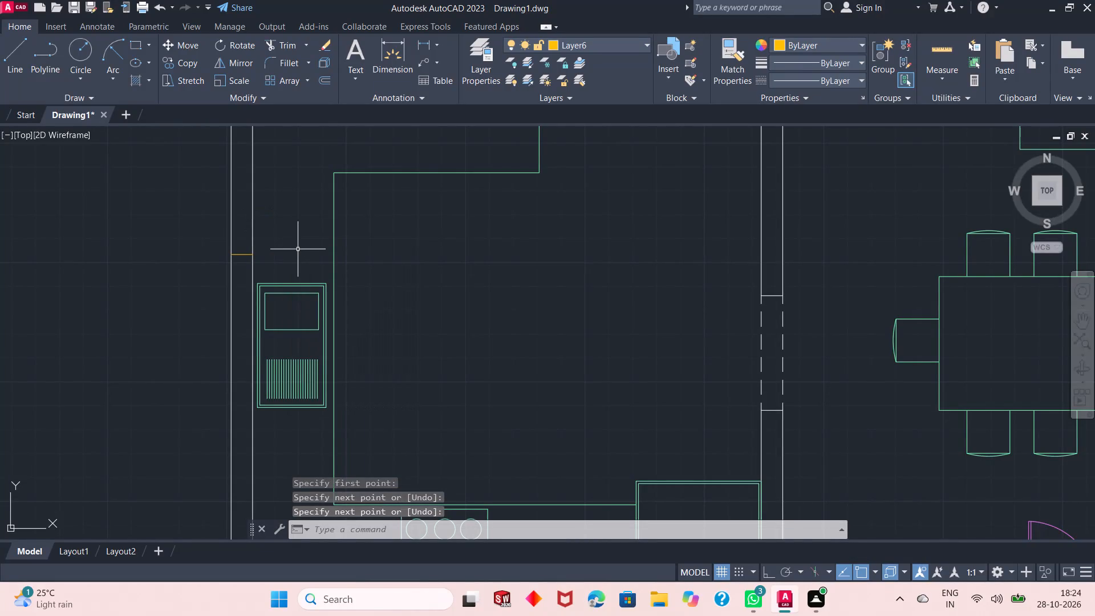
# Offset the short line across the kitchen's west wall 6'4" to the south, past the sink.
pyautogui.click(236, 252)
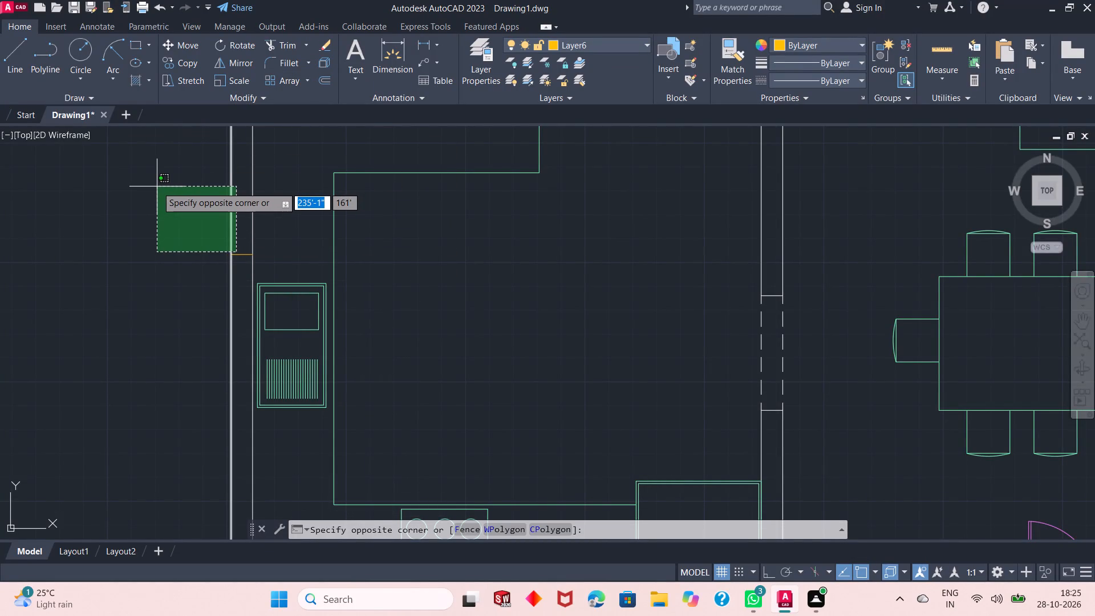
pyautogui.press('Escape')
pyautogui.click(326, 79)
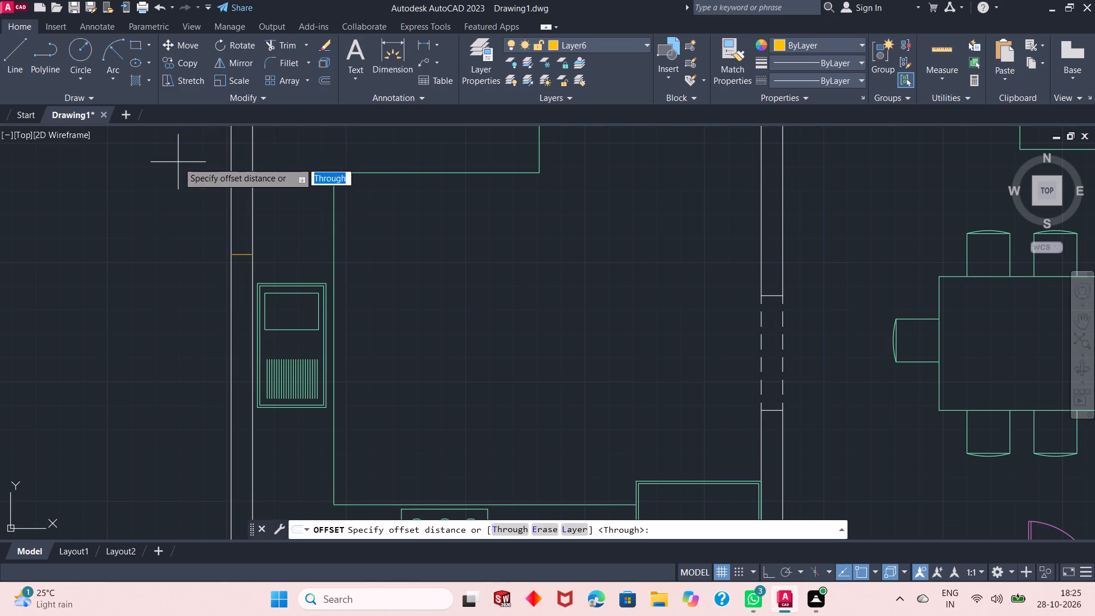
pyautogui.rightClick(178, 163)
pyautogui.click(198, 168)
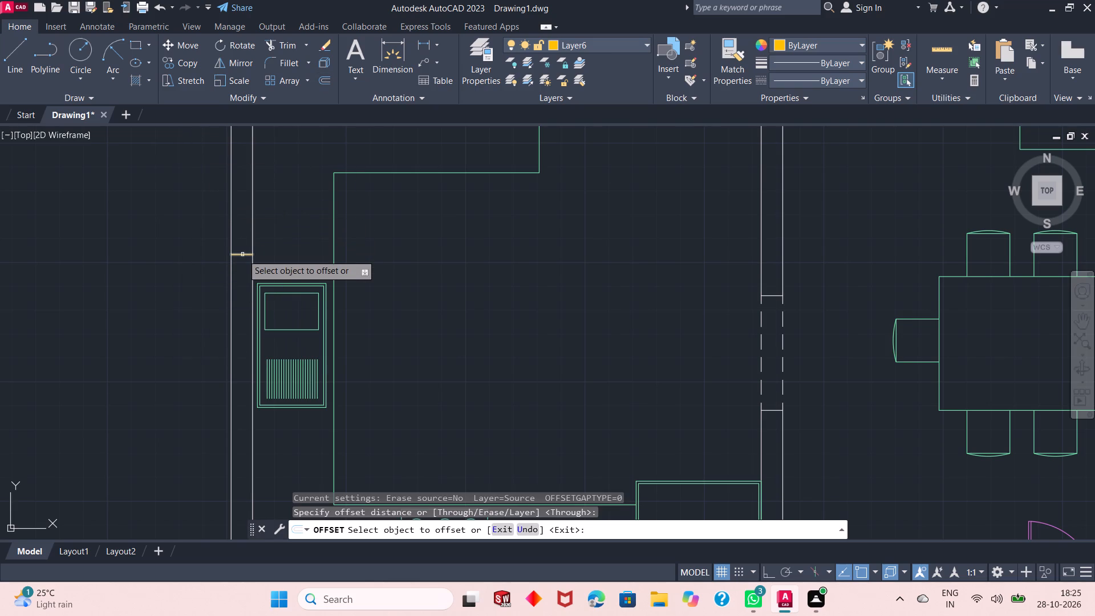
pyautogui.click(242, 257)
pyautogui.click(243, 254)
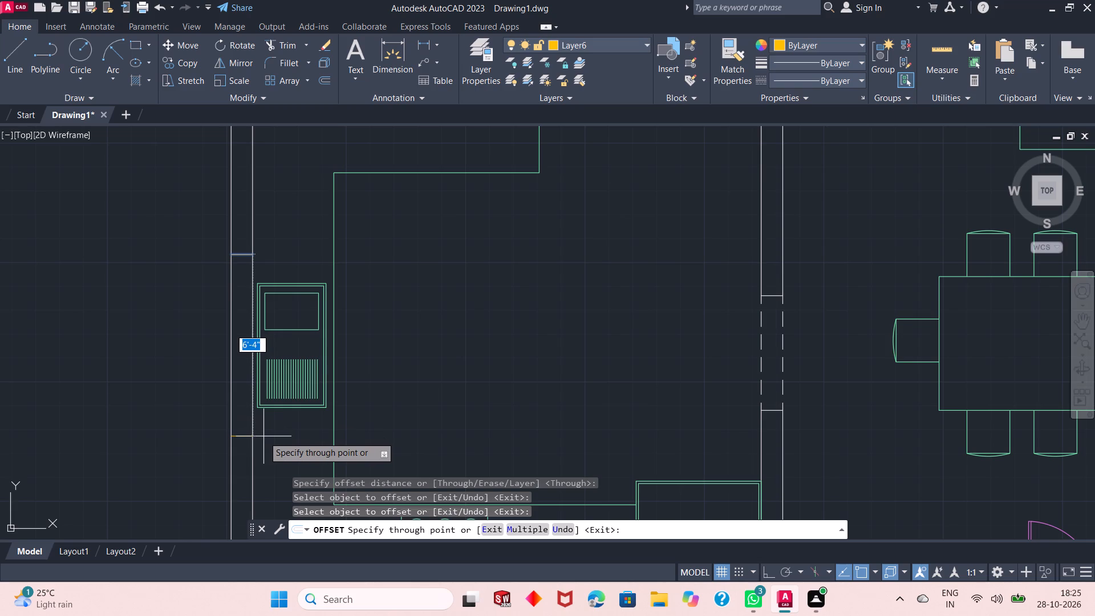
pyautogui.write('6\'4"')
pyautogui.press('Return')
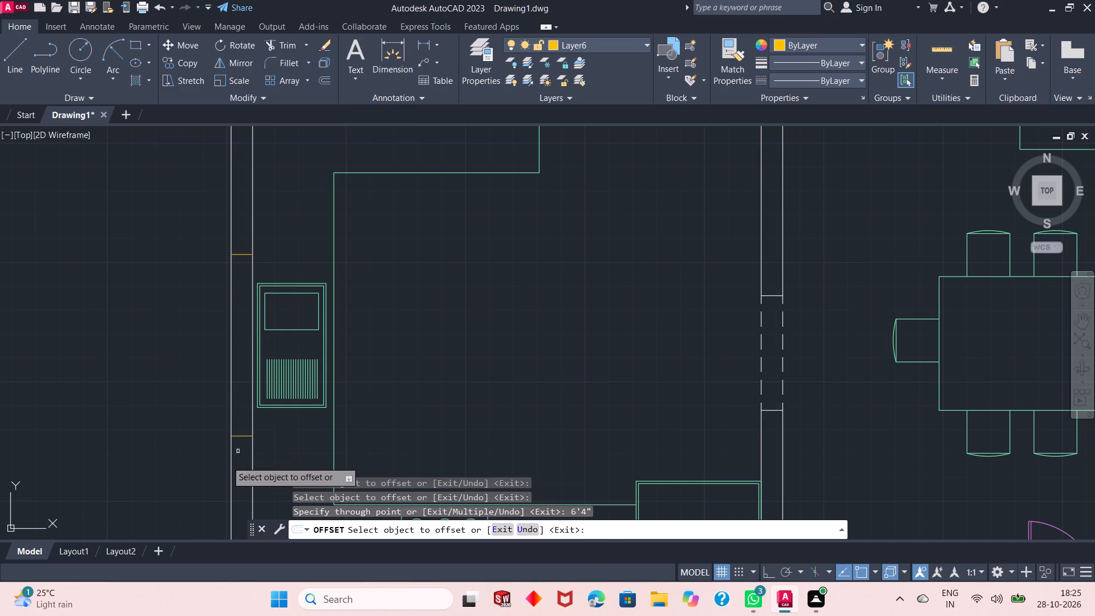
pyautogui.rightClick(102, 228)
pyautogui.click(129, 234)
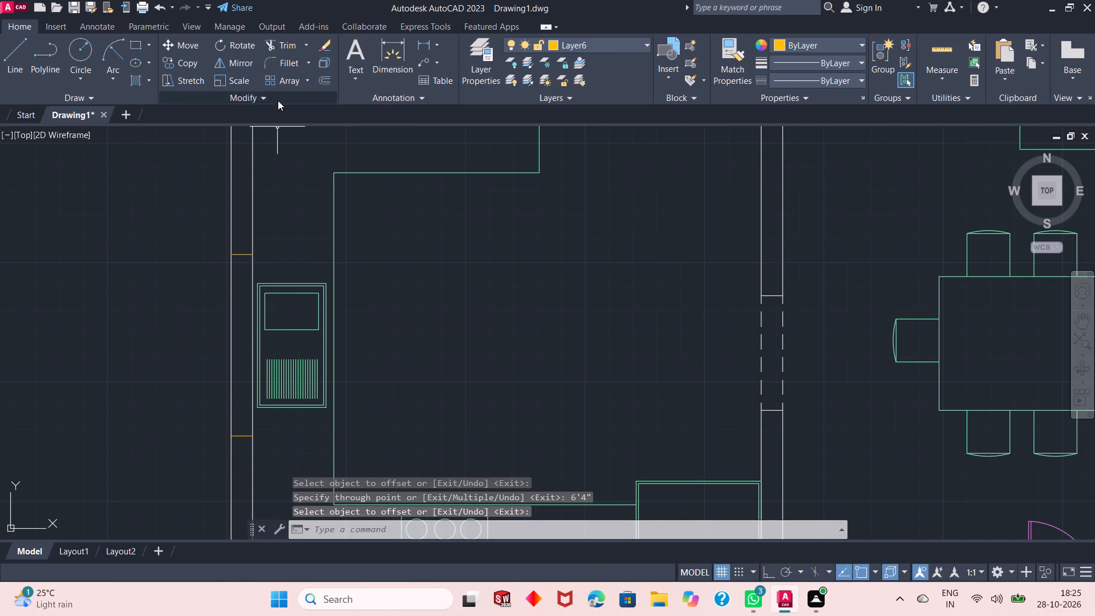
# Draw a line along the centre of the kitchen's west wall, joining the midpoints of the two window end lines.
pyautogui.click(0, 47)
pyautogui.click(15, 50)
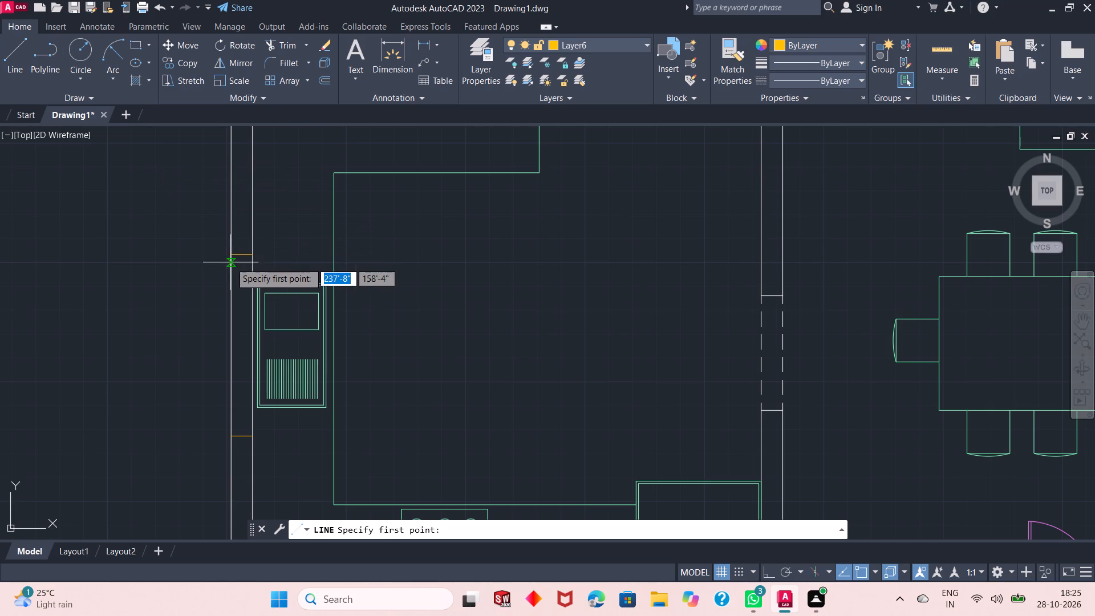
pyautogui.click(240, 253)
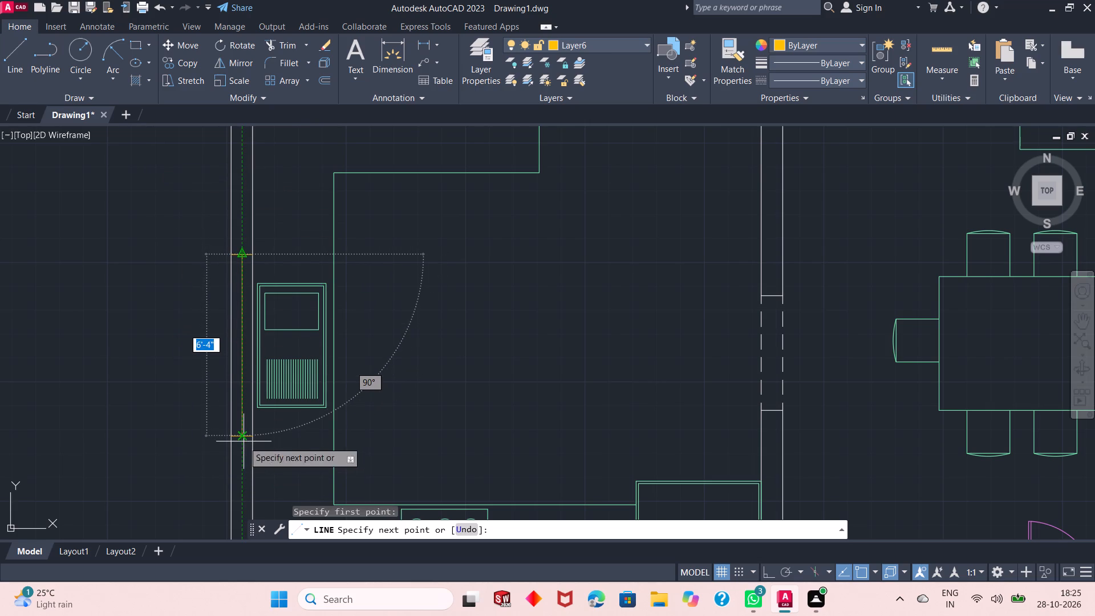
pyautogui.click(242, 438)
pyautogui.rightClick(197, 420)
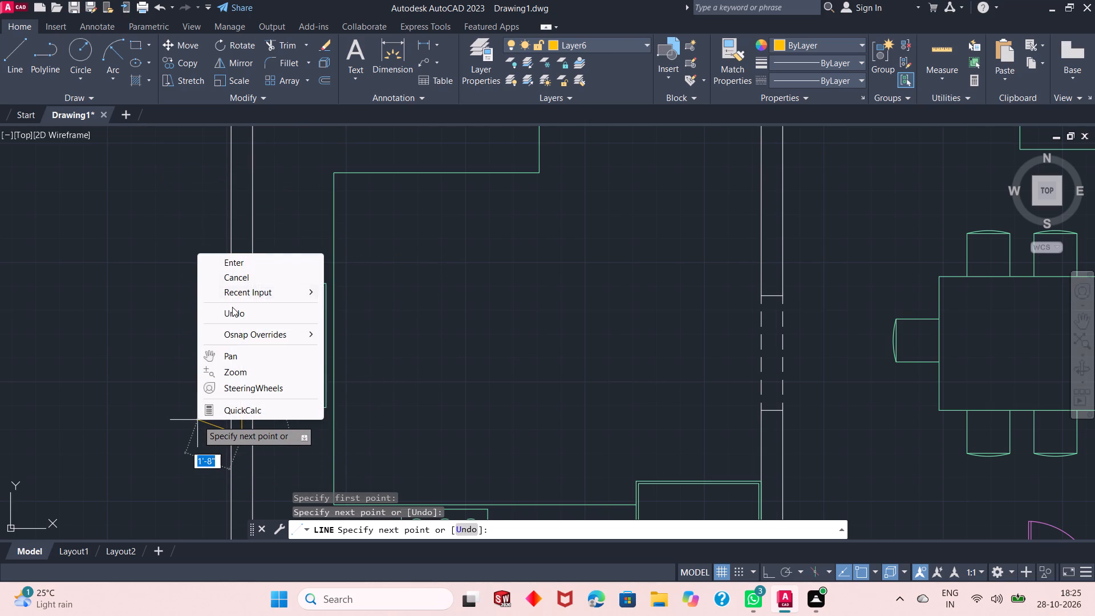
pyautogui.click(244, 258)
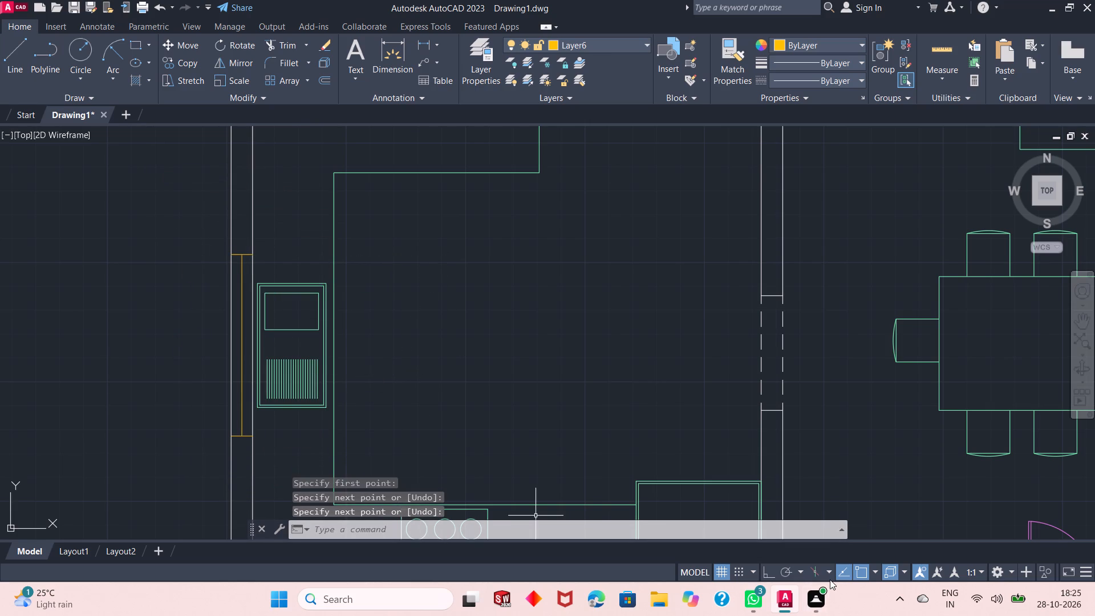
# With Ortho on, offset the kitchen window's centre line 1" to the east and 1" to the west.
pyautogui.click(763, 572)
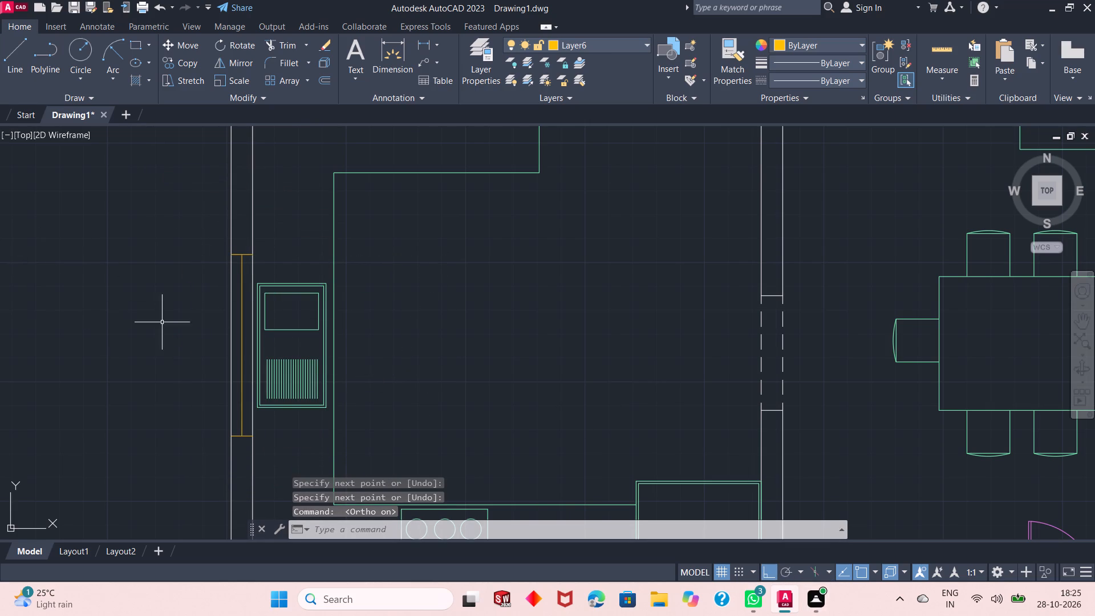
pyautogui.click(332, 83)
pyautogui.rightClick(179, 176)
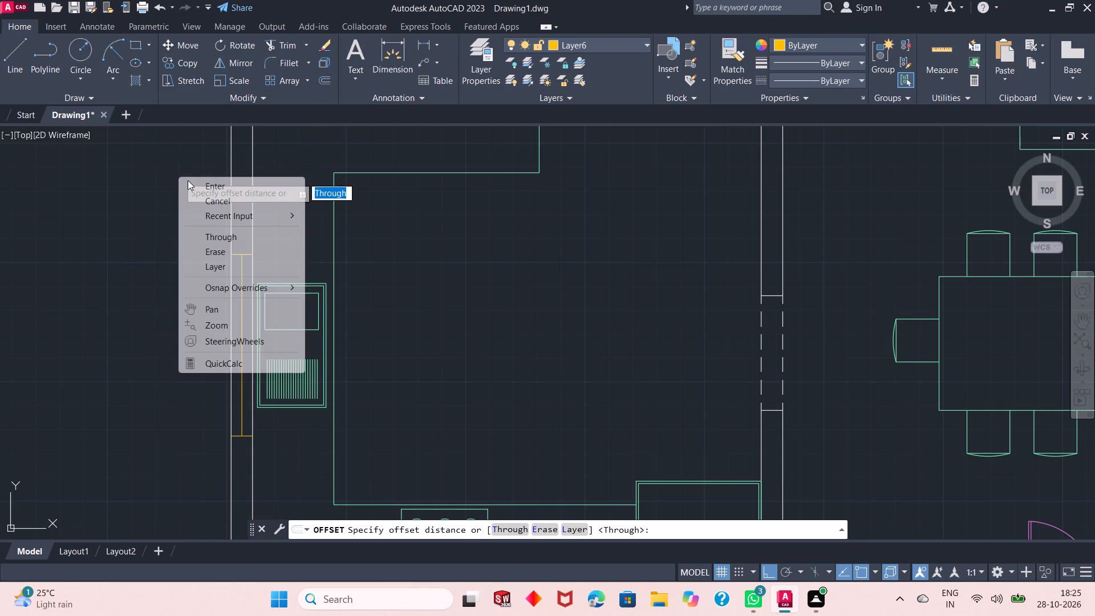
pyautogui.click(189, 180)
pyautogui.scroll(1, 215, 312)
pyautogui.click(255, 290)
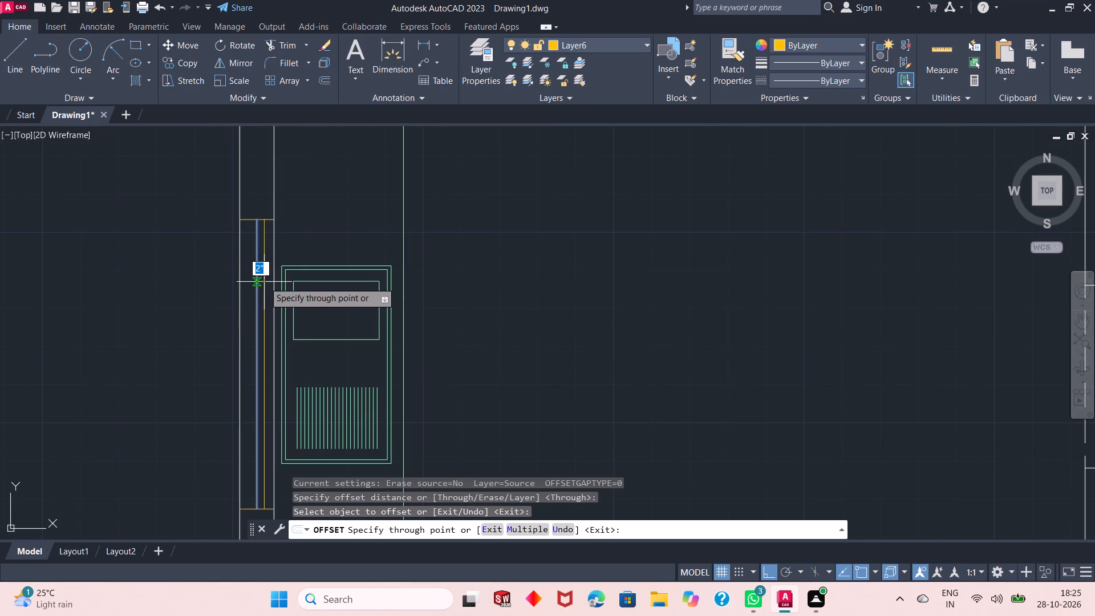
pyautogui.write('1"')
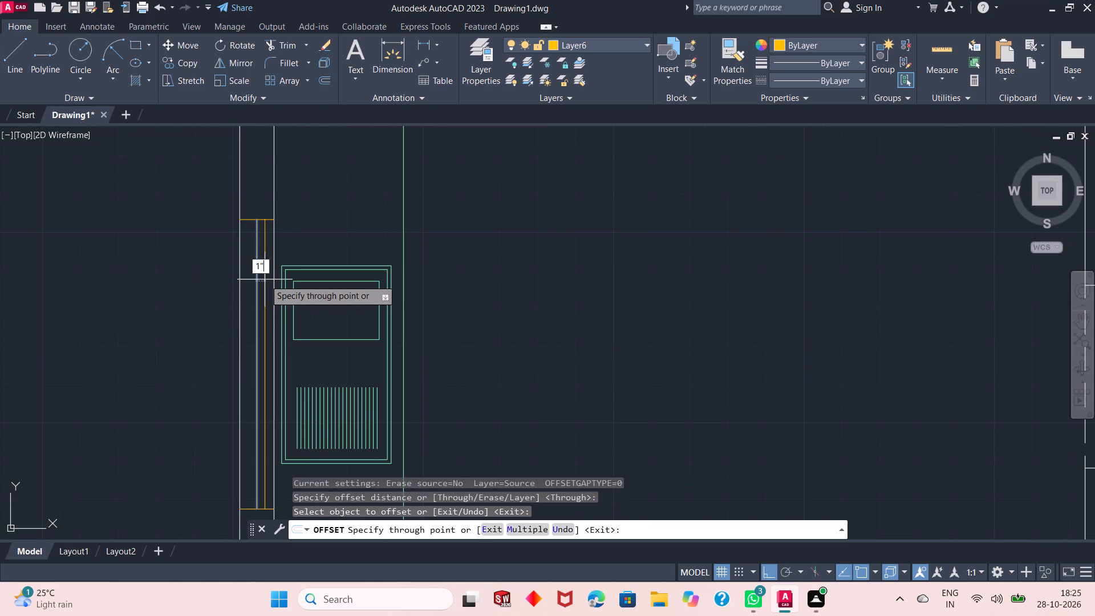
pyautogui.press('Return')
pyautogui.scroll(1, 186, 376)
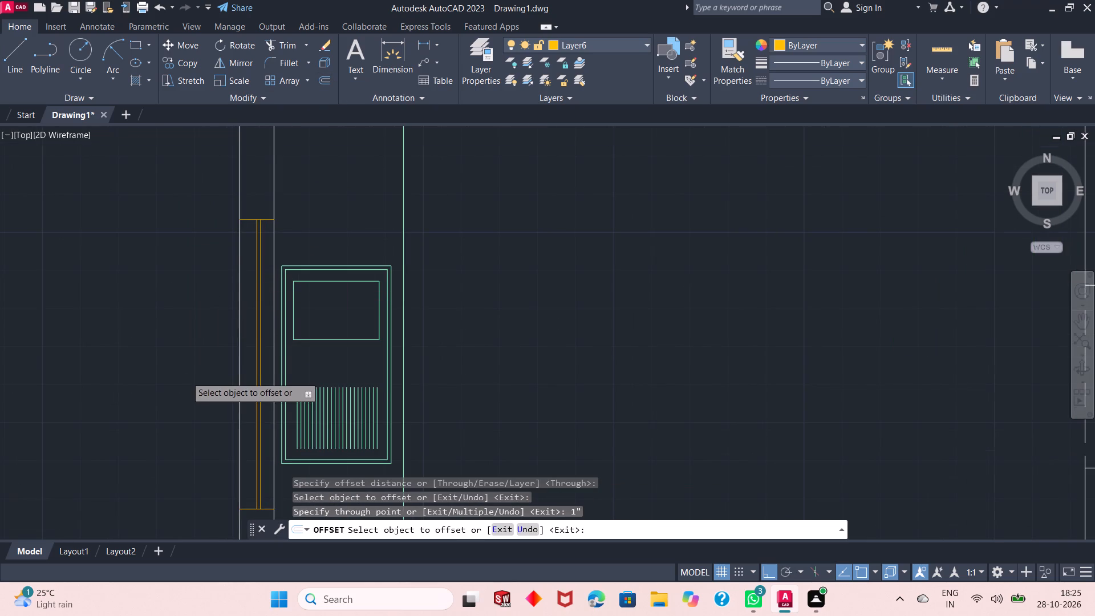
pyautogui.click(297, 298)
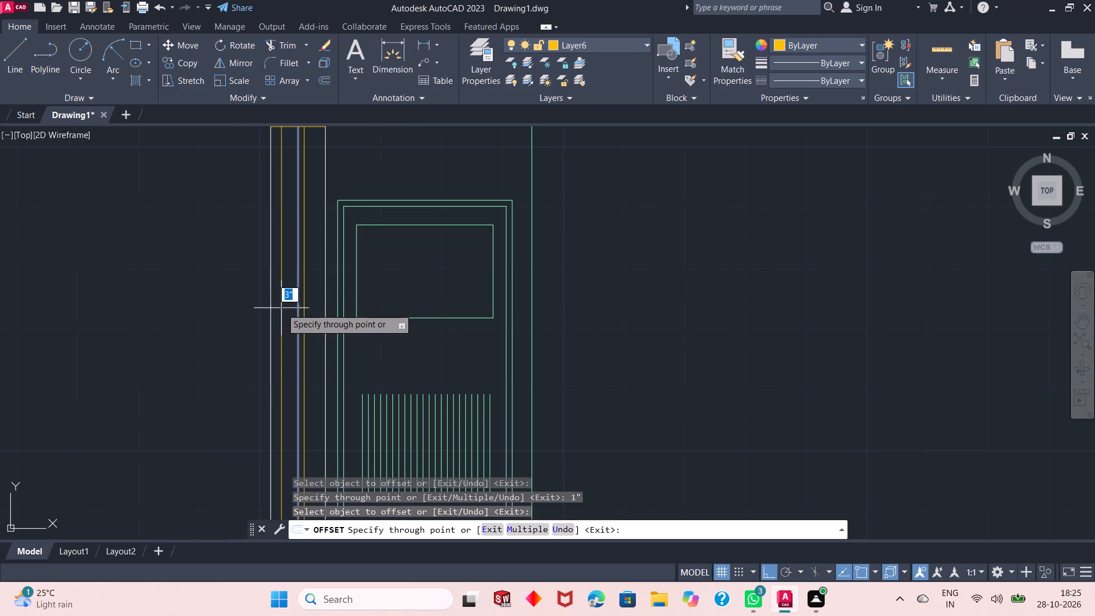
pyautogui.write('1"')
pyautogui.press('Return')
pyautogui.press('Return')
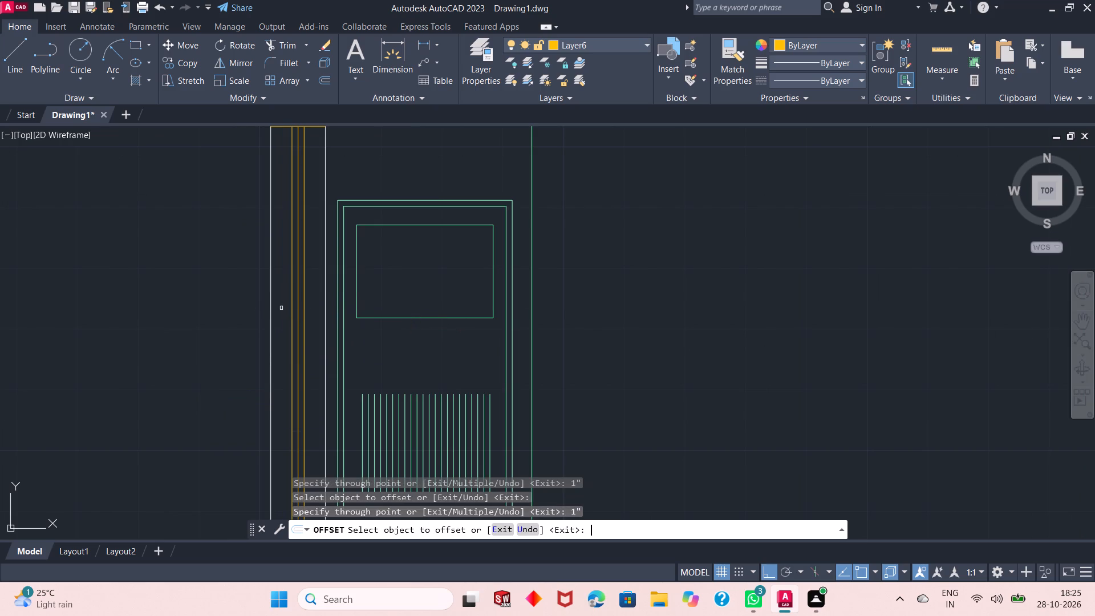
# On layer 0, draw a three-sided outline about 5'8" long outside the west wall, around the opening just south of the kitchen.
pyautogui.scroll(-2, 249, 234)
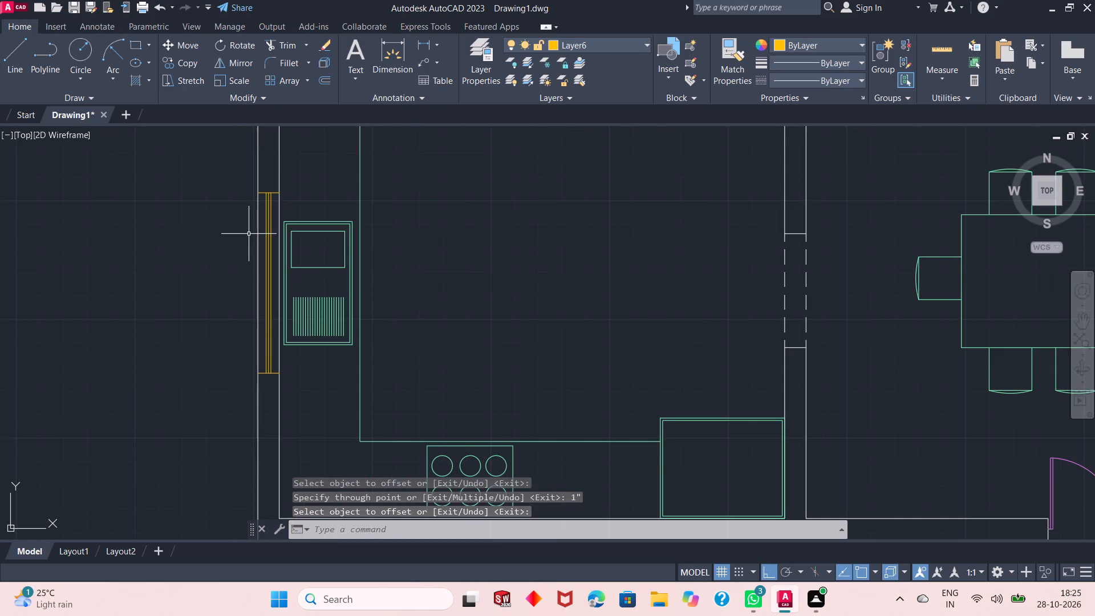
pyautogui.scroll(-3, 265, 249)
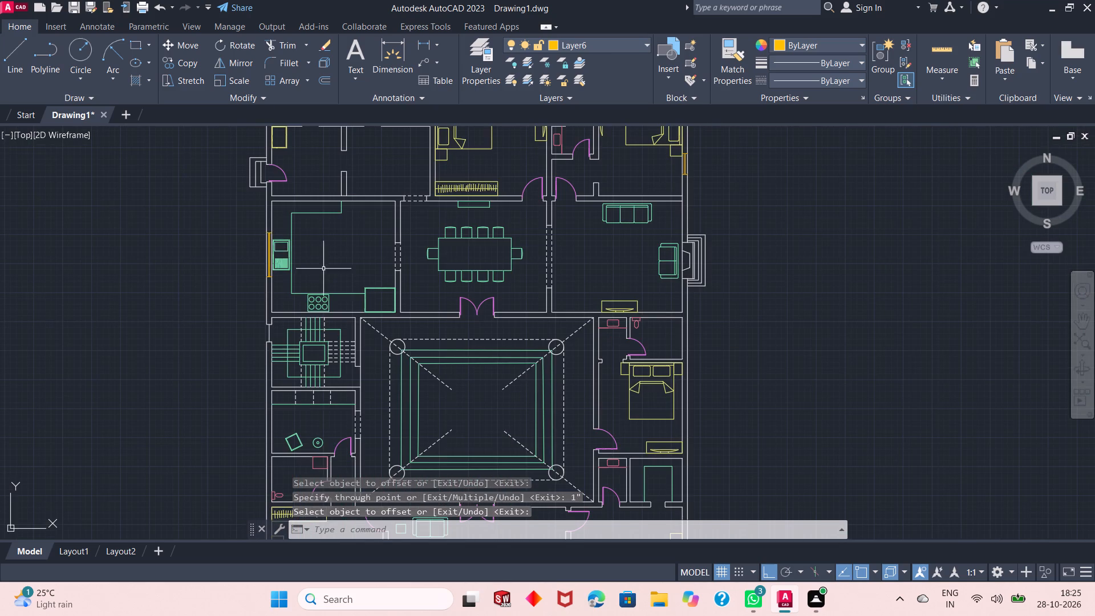
pyautogui.scroll(1, 275, 401)
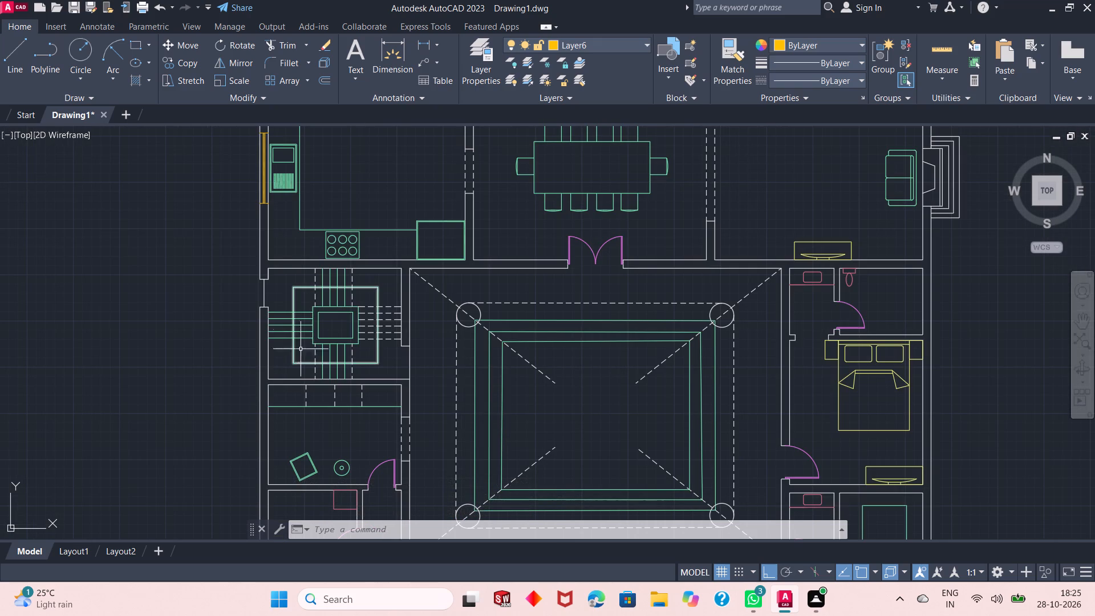
pyautogui.scroll(2, 248, 251)
pyautogui.click(622, 44)
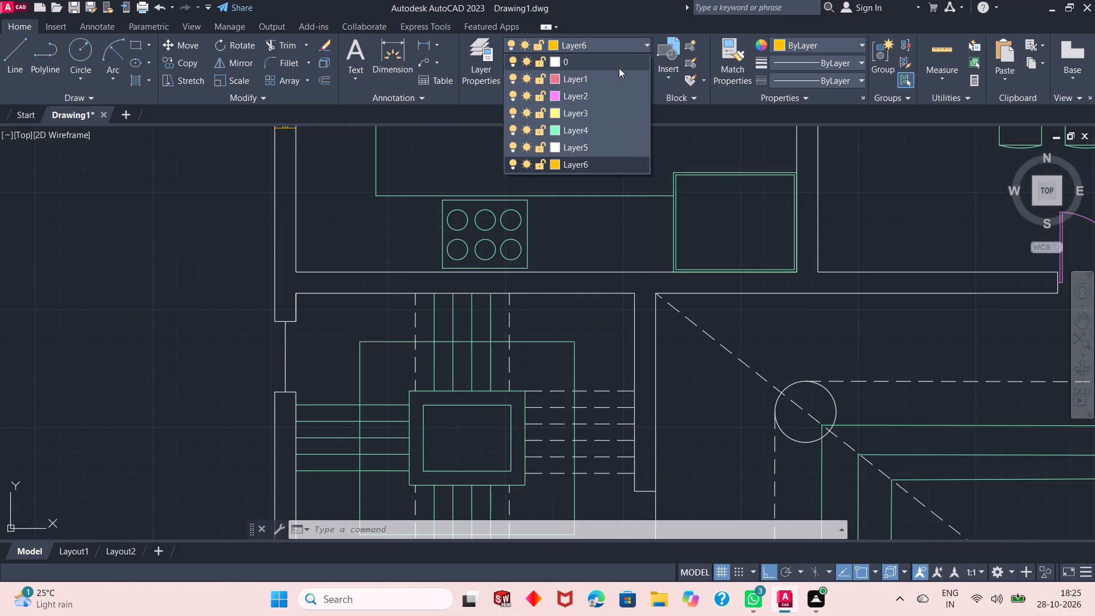
pyautogui.click(615, 62)
pyautogui.click(15, 53)
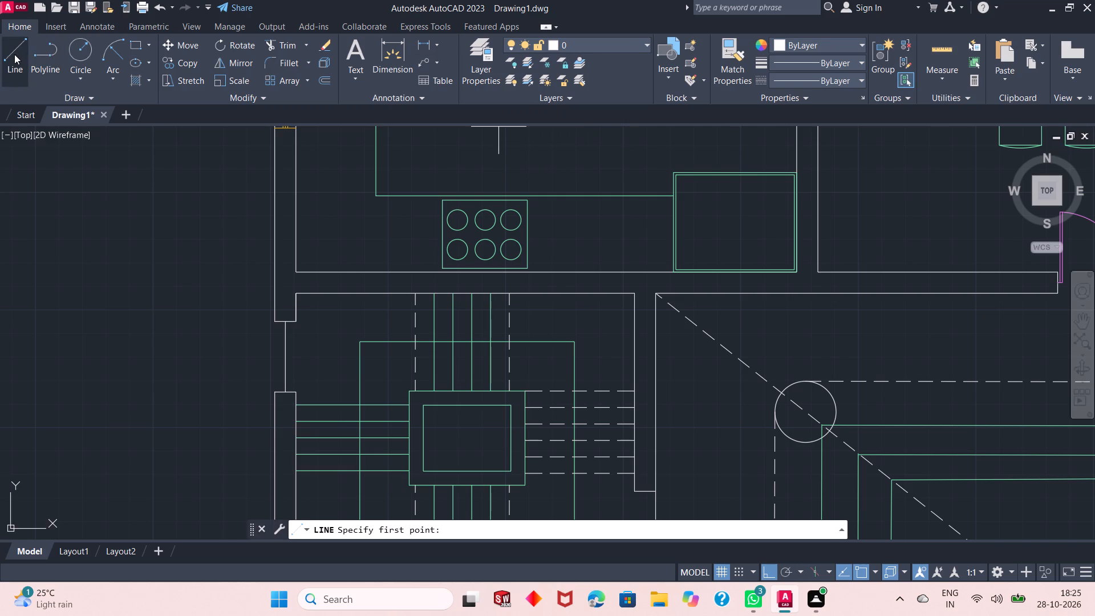
pyautogui.click(274, 273)
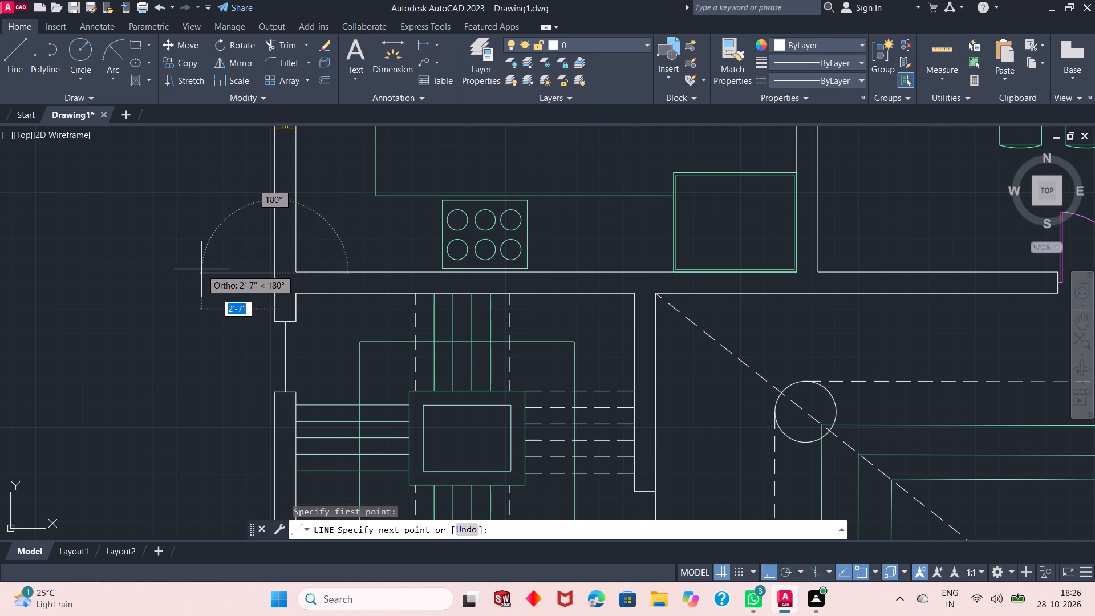
pyautogui.click(162, 271)
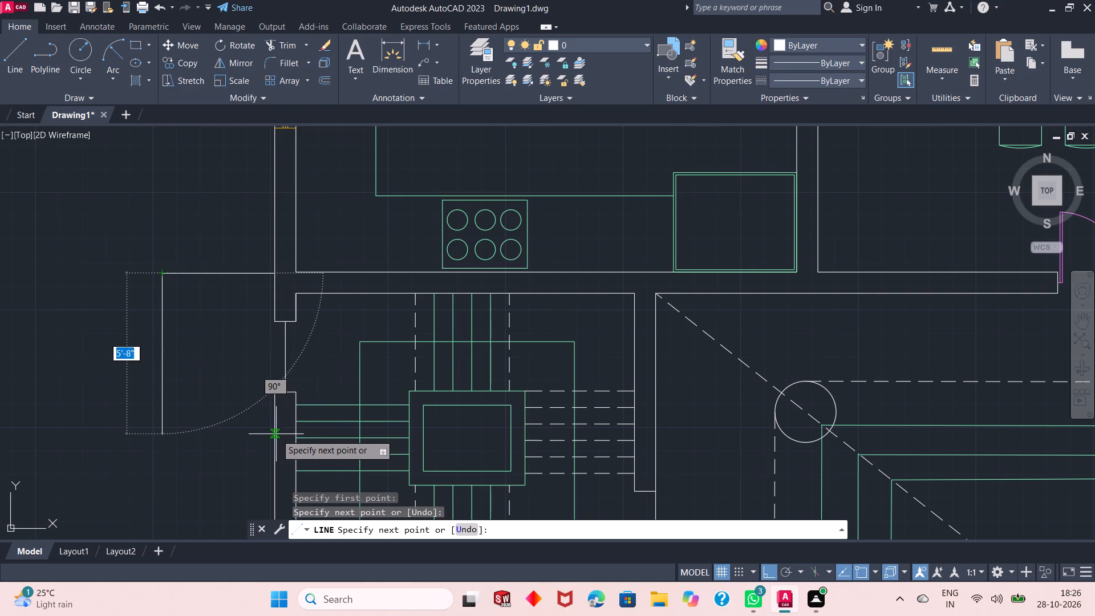
pyautogui.click(162, 433)
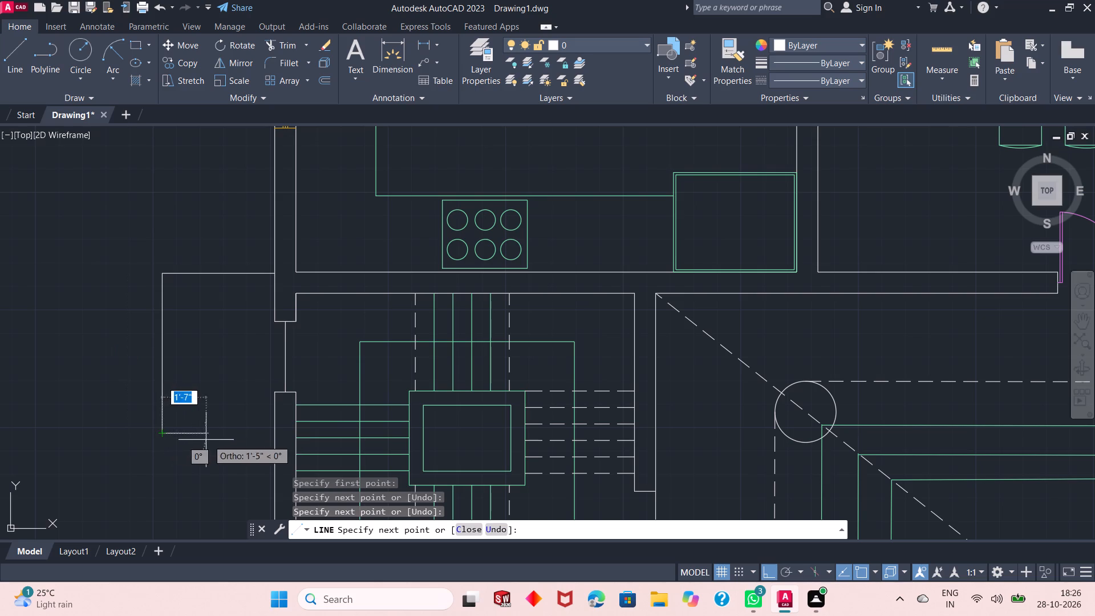
pyautogui.click(273, 431)
pyautogui.rightClick(230, 372)
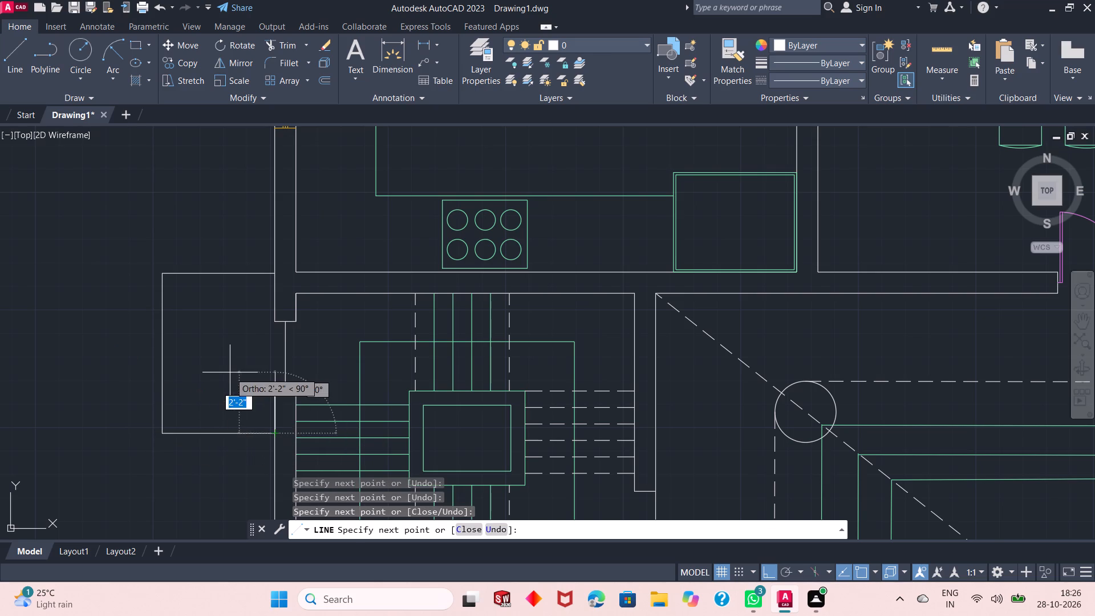
pyautogui.click(248, 378)
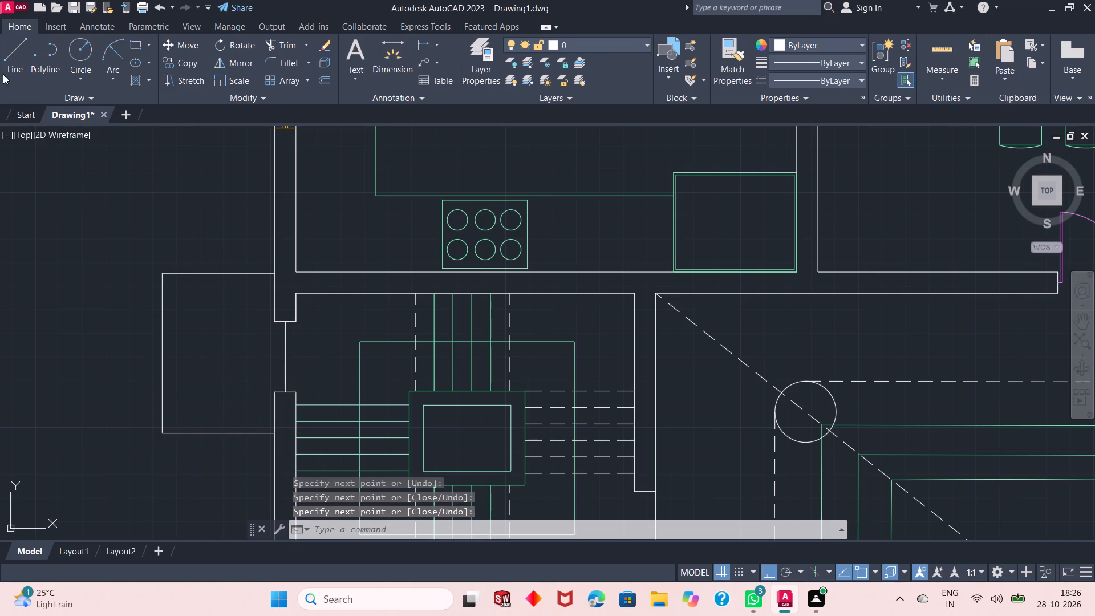
# Draw an inner three-sided outline within it, about 3'3" deep and 4'2" long, ending on the wall's outer face.
pyautogui.click(3, 59)
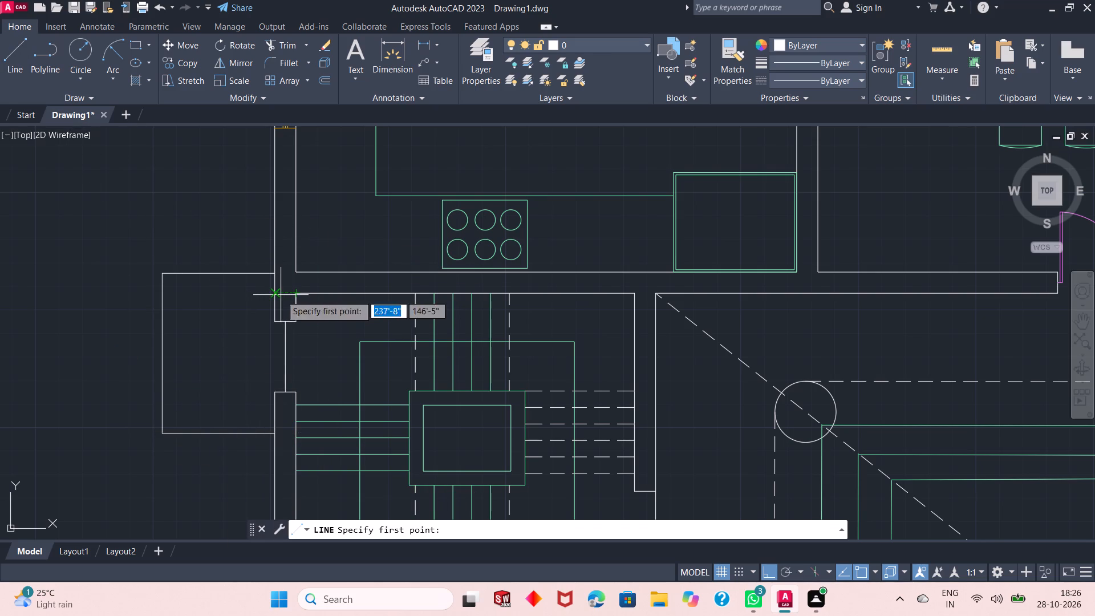
pyautogui.click(279, 295)
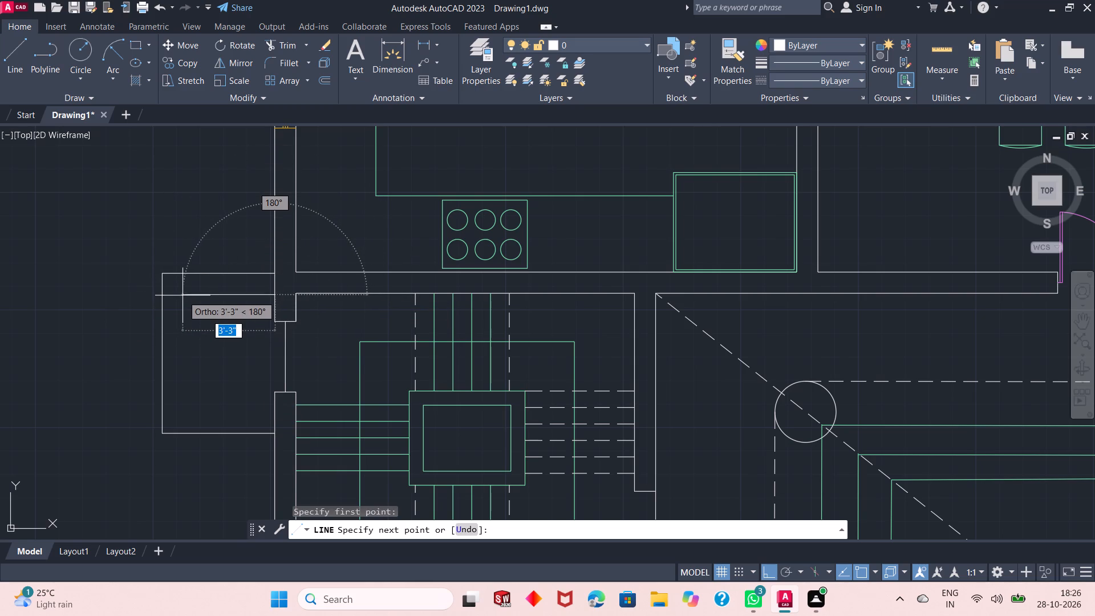
pyautogui.click(182, 292)
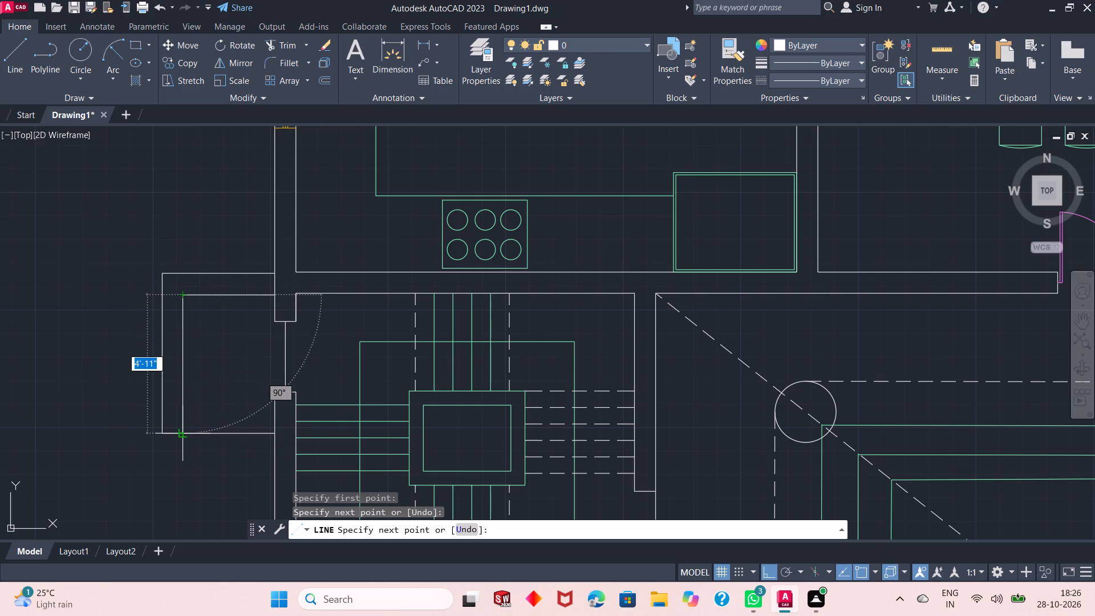
pyautogui.write("4'2")
pyautogui.hotkey('shift', '"')
pyautogui.press('Return')
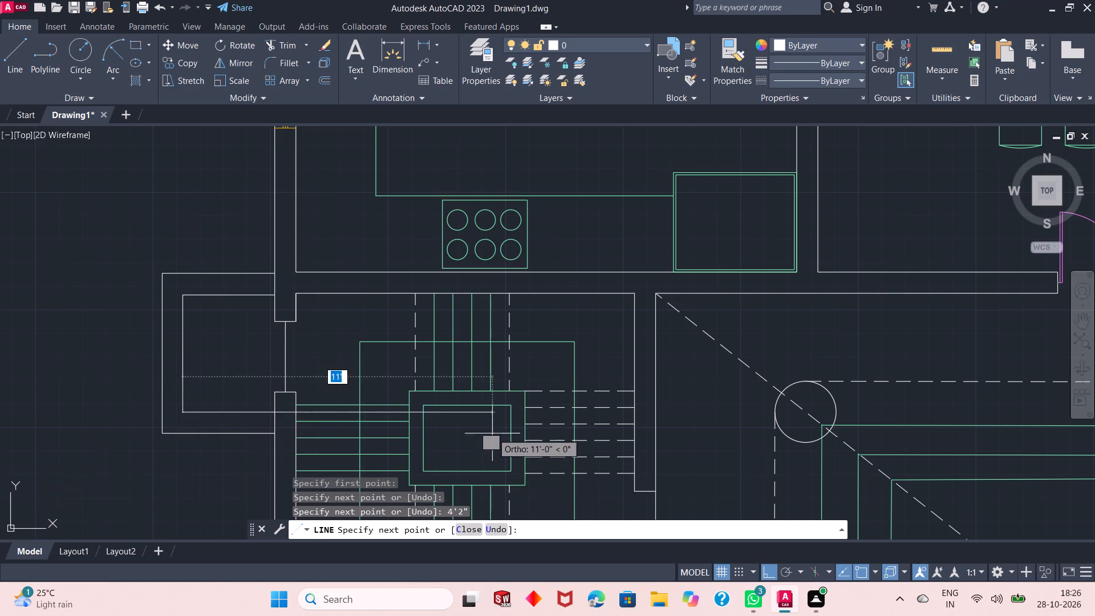
pyautogui.click(271, 411)
pyautogui.rightClick(256, 375)
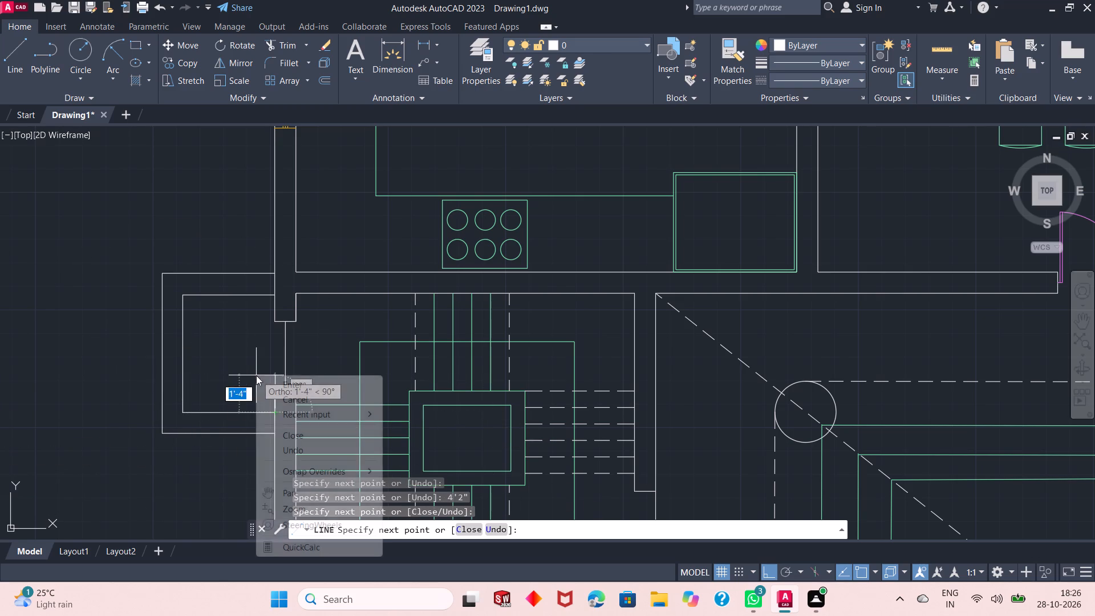
pyautogui.click(298, 380)
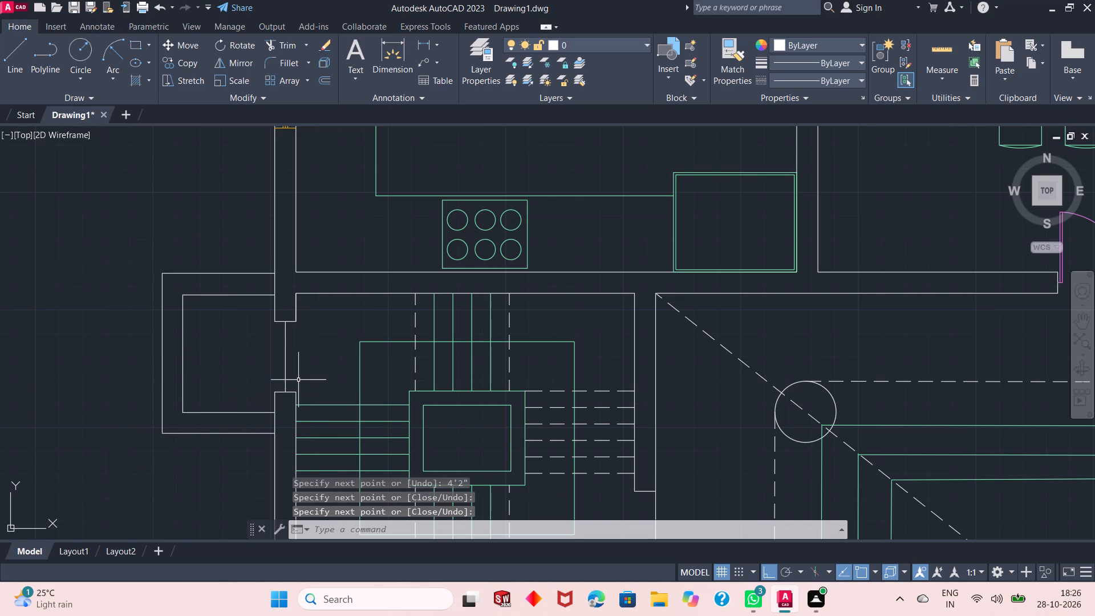
pyautogui.scroll(-1, 133, 330)
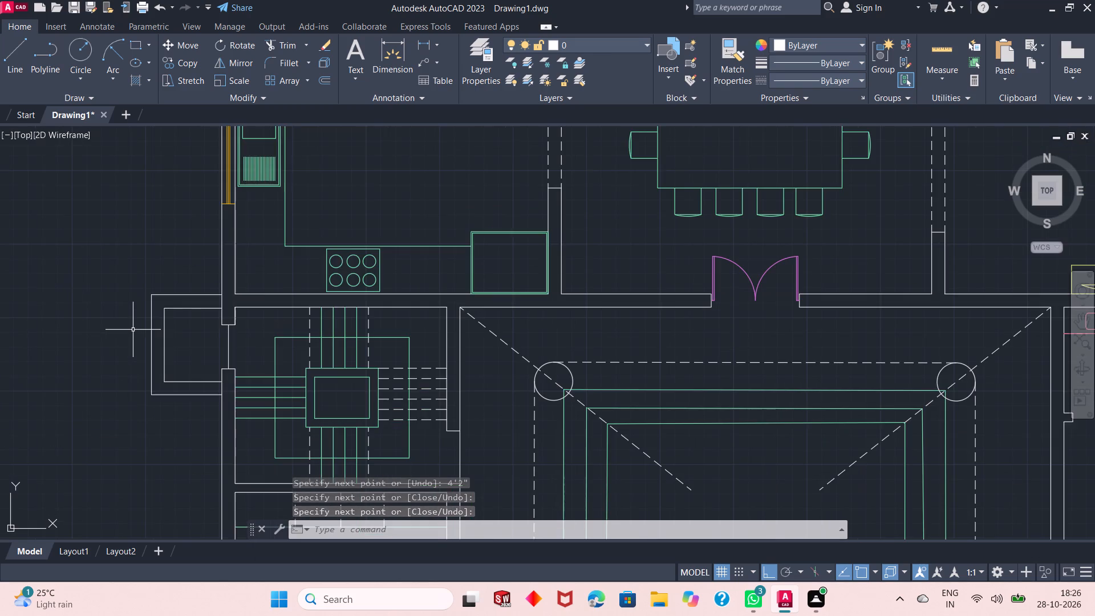
pyautogui.scroll(-1, 133, 330)
pyautogui.scroll(-1, 214, 325)
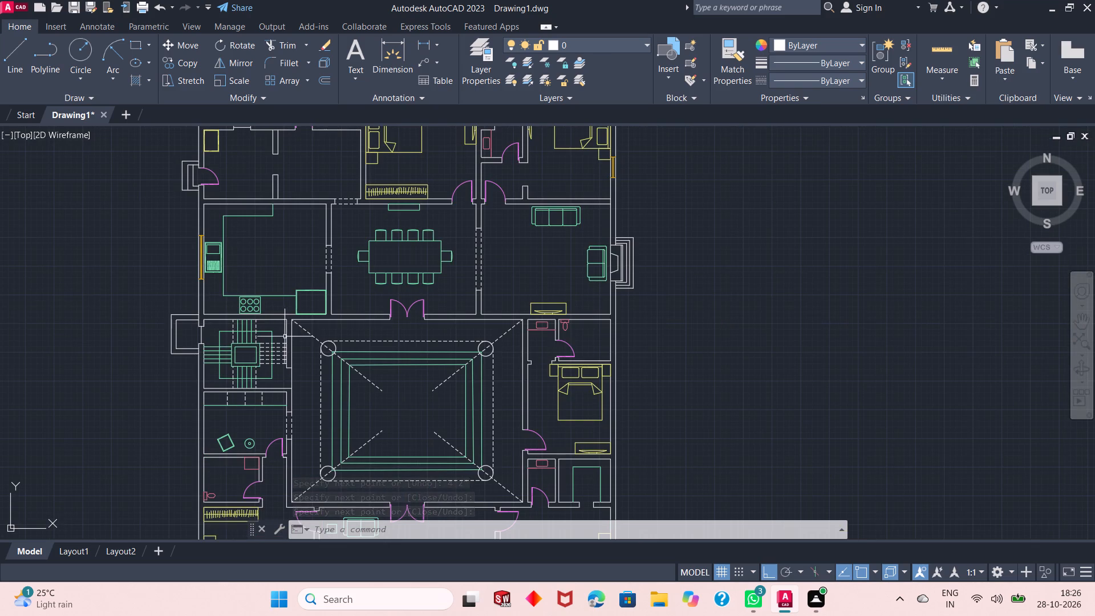
# On Layer6, draw a short line across the west wall of the room containing the tilted square seat.
pyautogui.scroll(-1, 236, 359)
pyautogui.scroll(1, 214, 436)
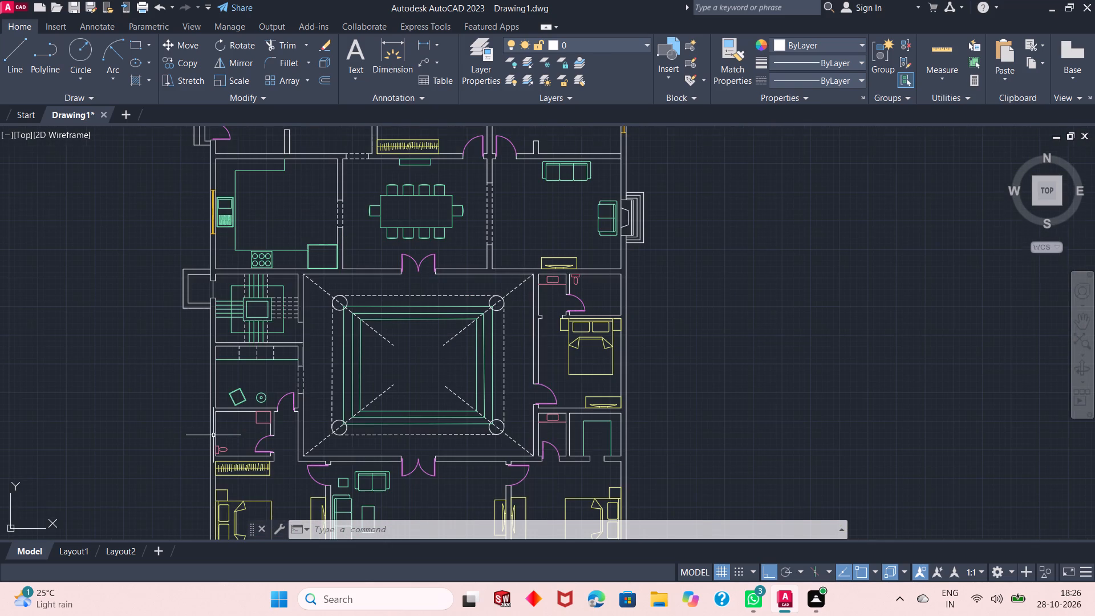
pyautogui.scroll(1, 213, 435)
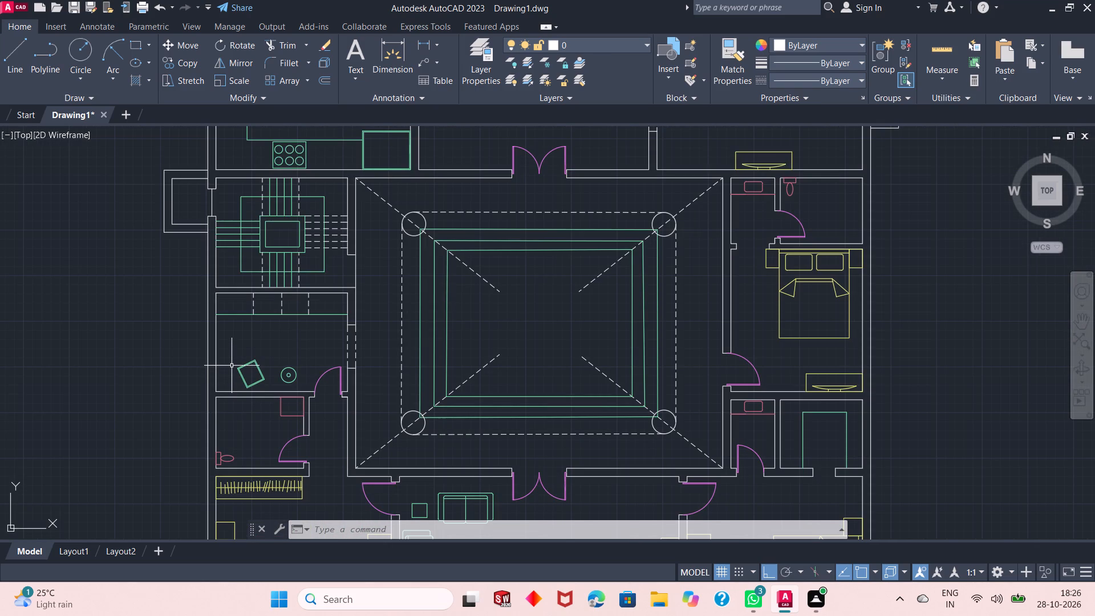
pyautogui.scroll(2, 195, 305)
pyautogui.scroll(-1, 196, 306)
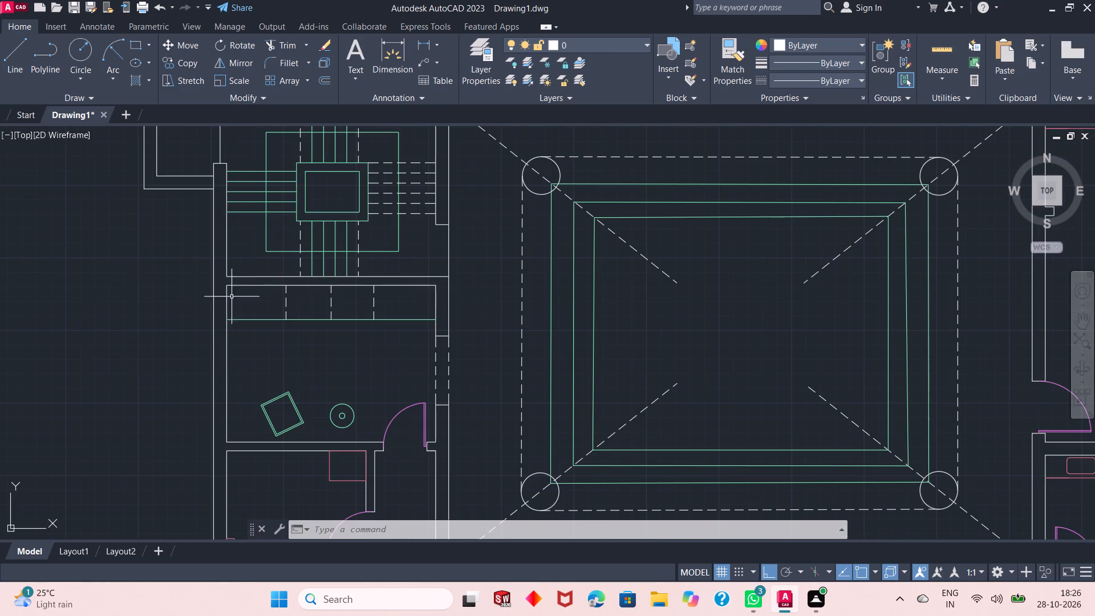
pyautogui.click(620, 43)
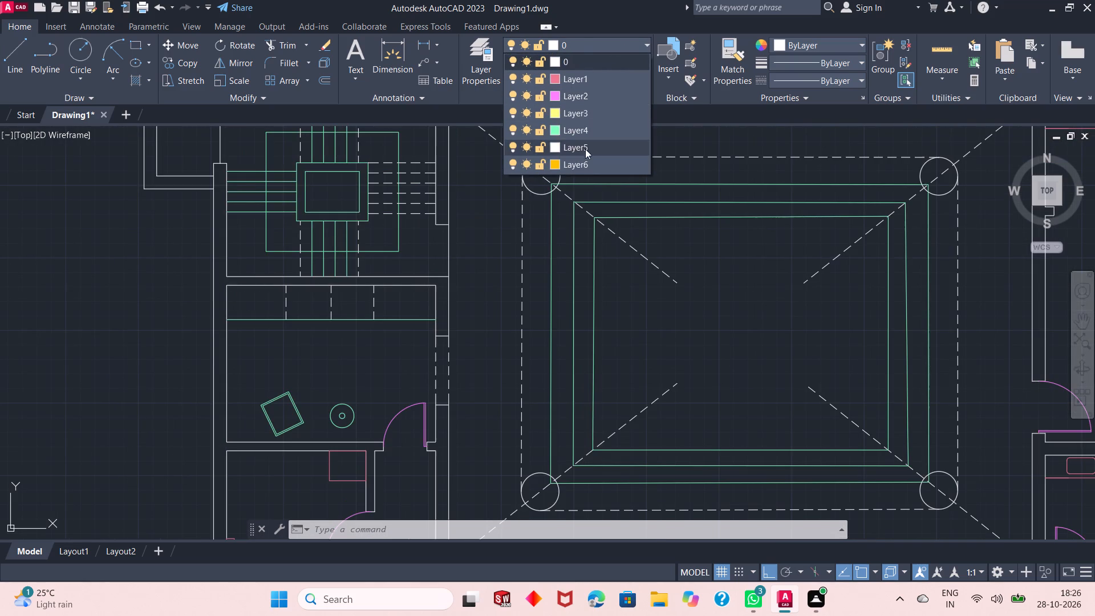
pyautogui.click(586, 159)
pyautogui.click(8, 56)
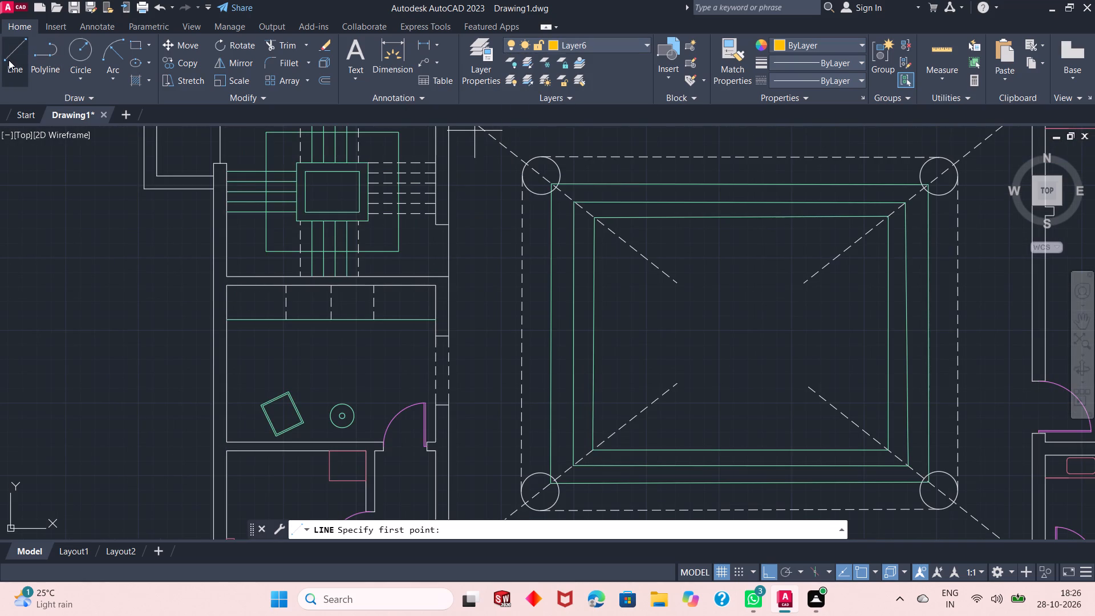
pyautogui.click(210, 341)
pyautogui.click(224, 341)
pyautogui.rightClick(250, 335)
pyautogui.click(269, 341)
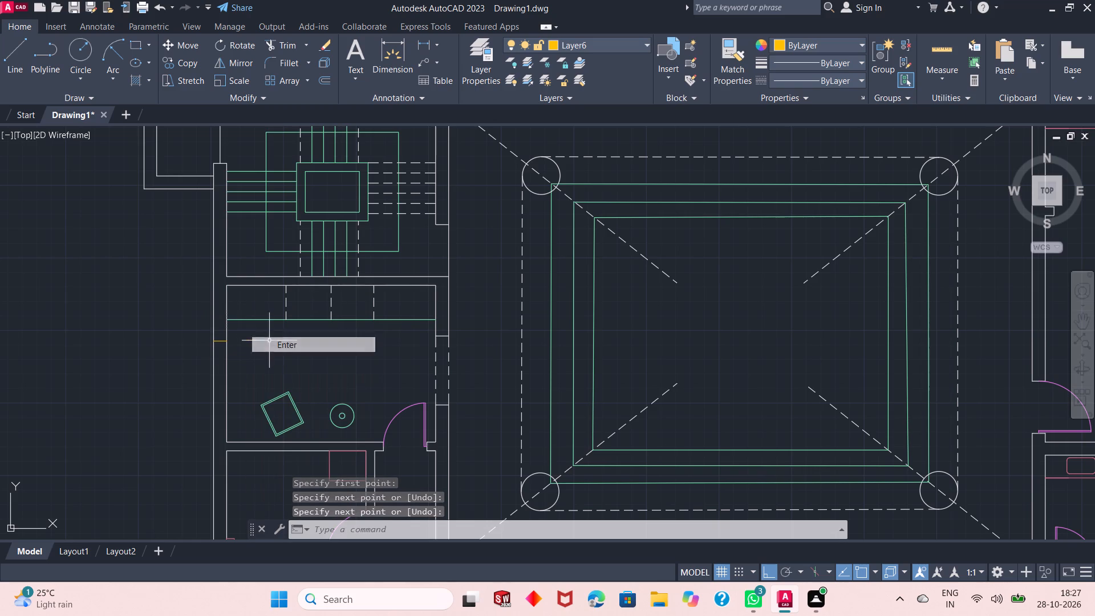
# Offset the window end line 3'6" to the south along the west wall.
pyautogui.click(326, 78)
pyautogui.rightClick(82, 205)
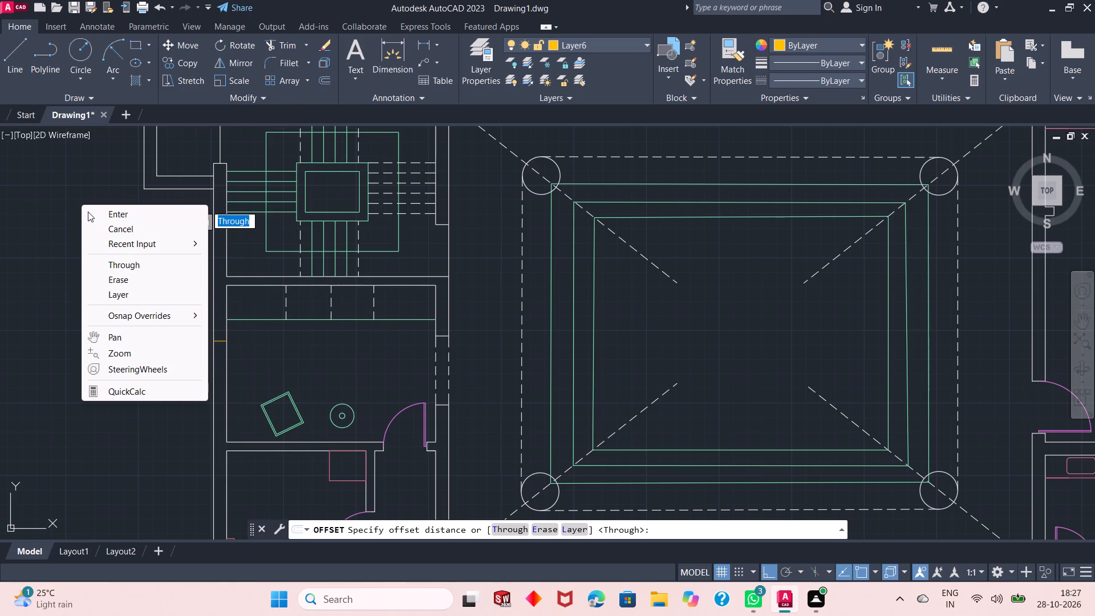
pyautogui.click(88, 212)
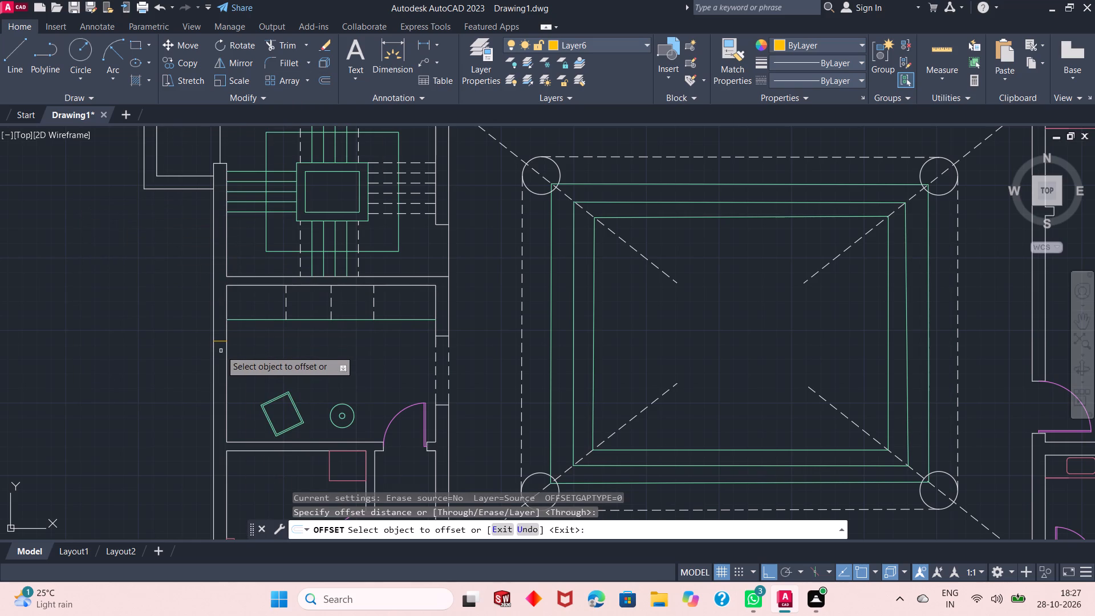
pyautogui.click(219, 342)
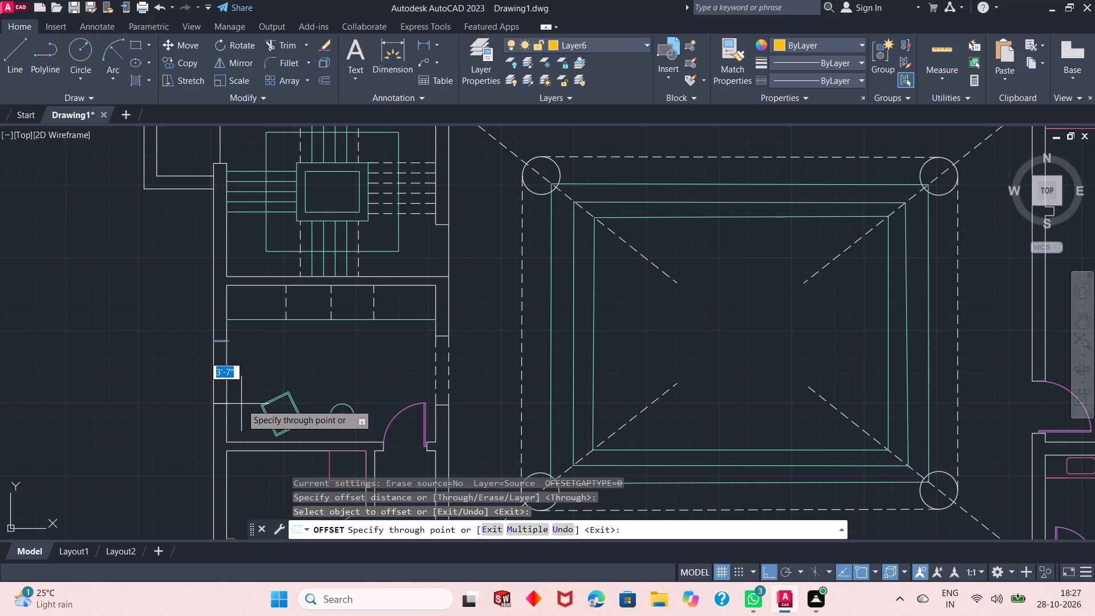
pyautogui.write("3'")
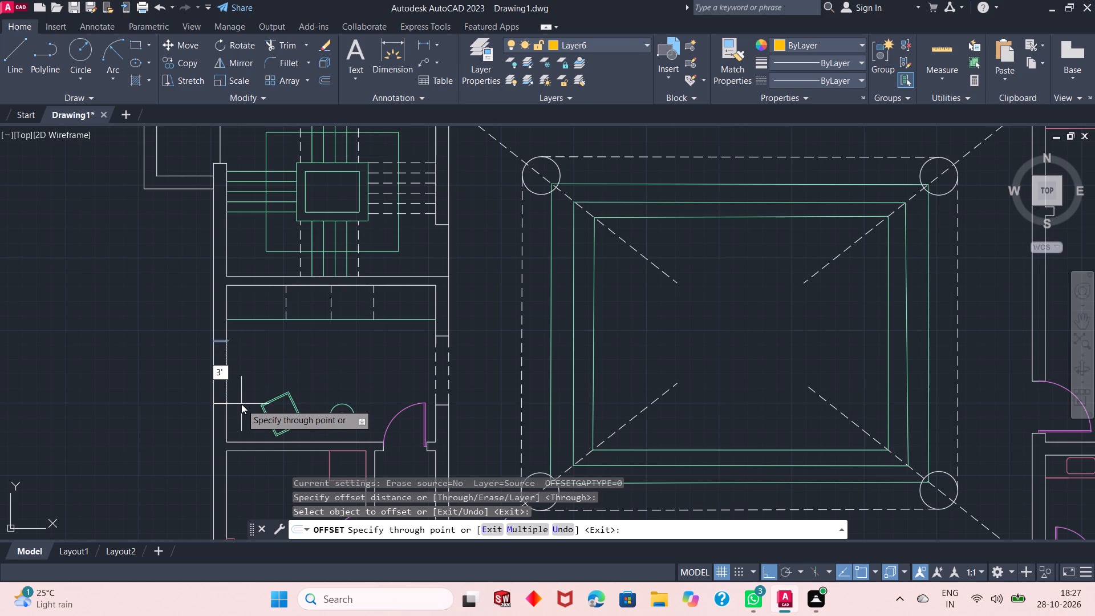
pyautogui.write('6"')
pyautogui.press('Return')
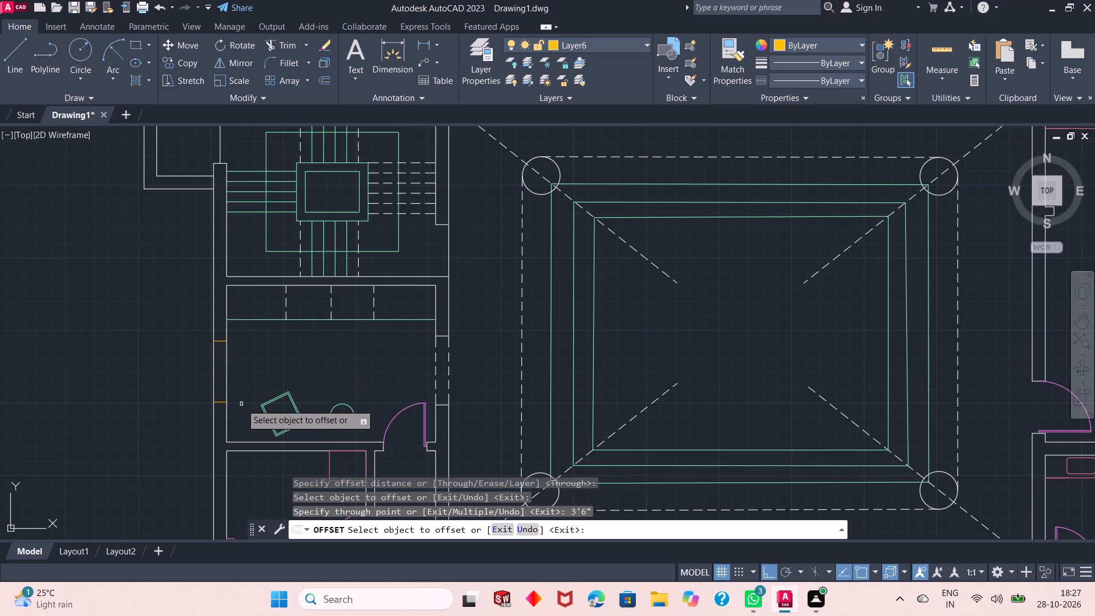
pyautogui.rightClick(180, 352)
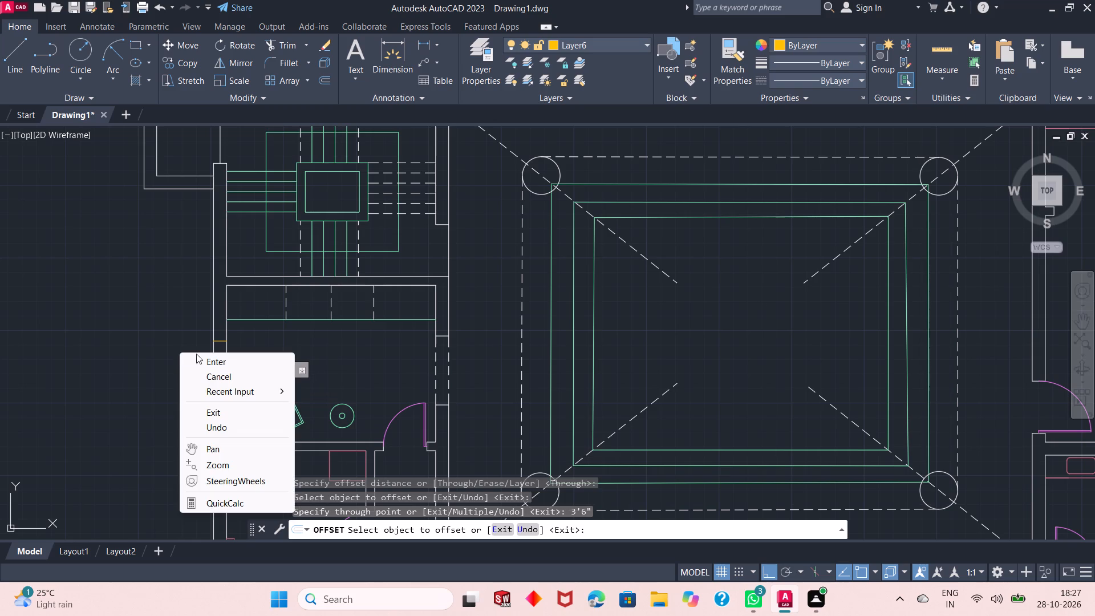
pyautogui.click(207, 357)
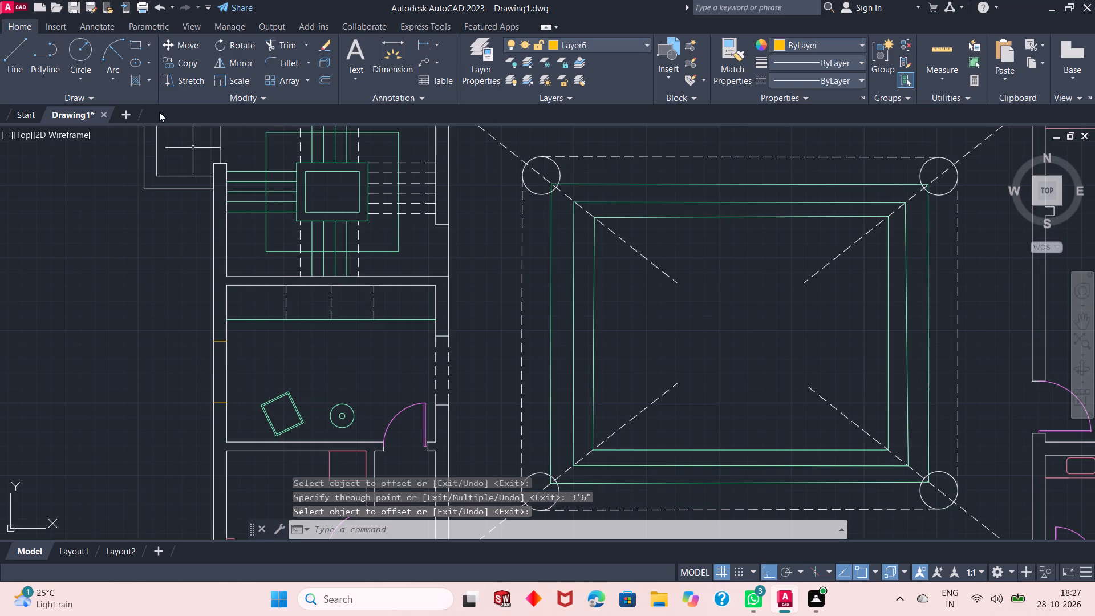
# Draw a centre line within the west wall, joining the midpoints of the two new window end lines.
pyautogui.click(8, 46)
pyautogui.click(217, 400)
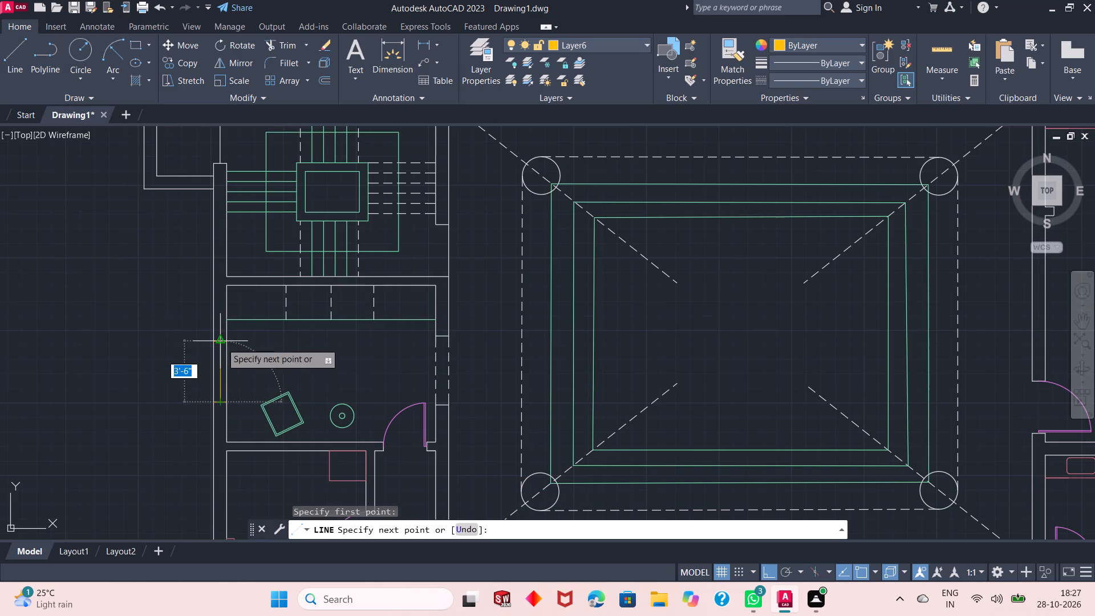
pyautogui.click(221, 341)
pyautogui.rightClick(226, 340)
pyautogui.click(247, 348)
# Offset the new window's centre line 1" to the east and 1" to the west.
pyautogui.scroll(1, 230, 415)
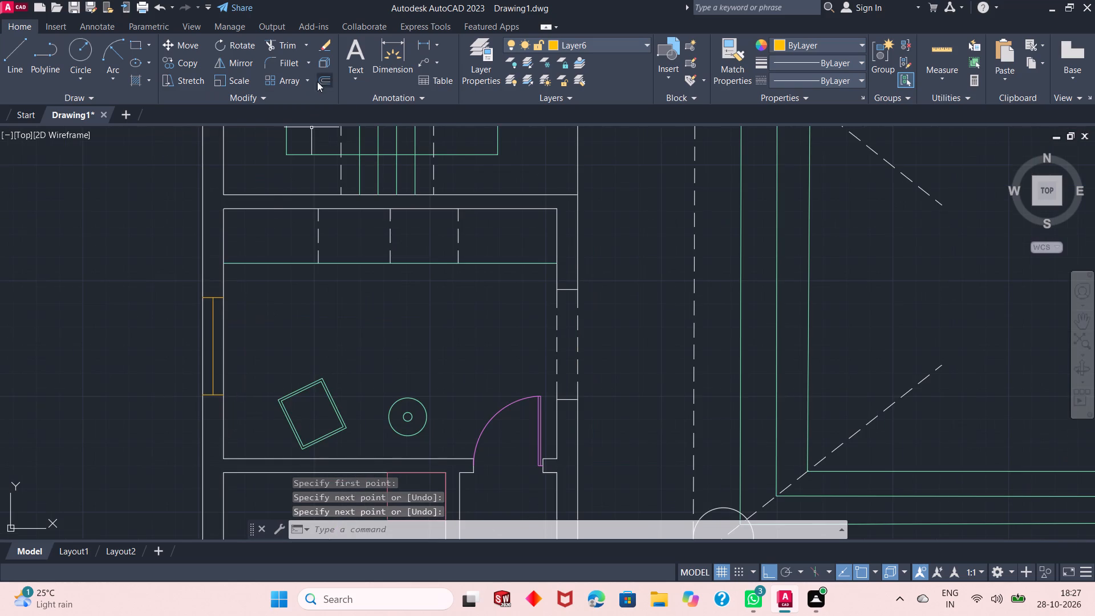
pyautogui.click(325, 78)
pyautogui.rightClick(145, 197)
pyautogui.click(155, 201)
pyautogui.scroll(1, 229, 370)
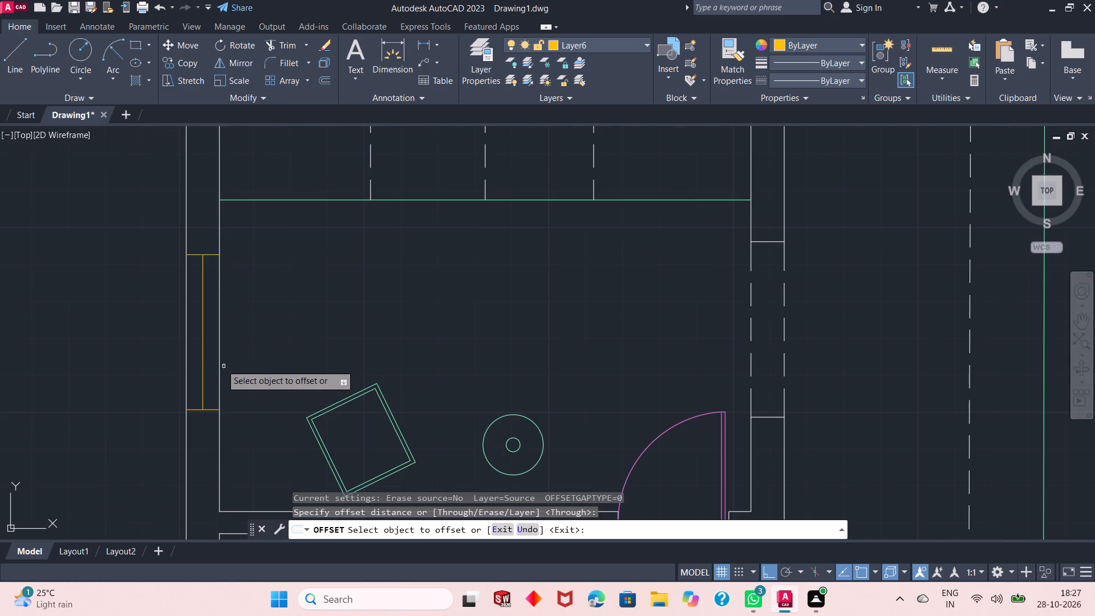
pyautogui.click(201, 343)
pyautogui.press('1')
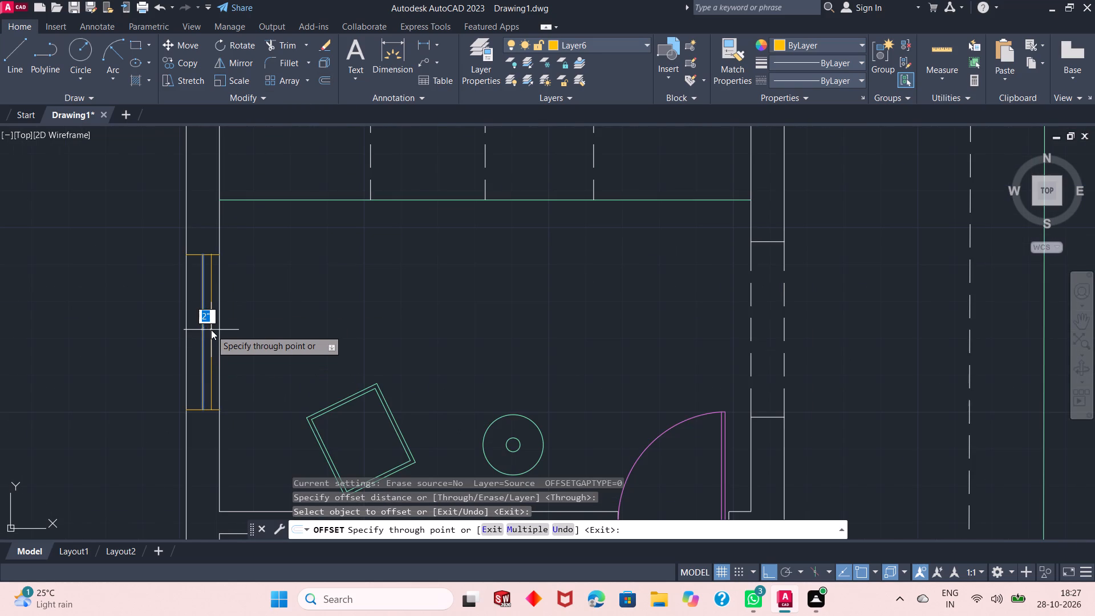
pyautogui.hotkey('shift', '"')
pyautogui.press('Return')
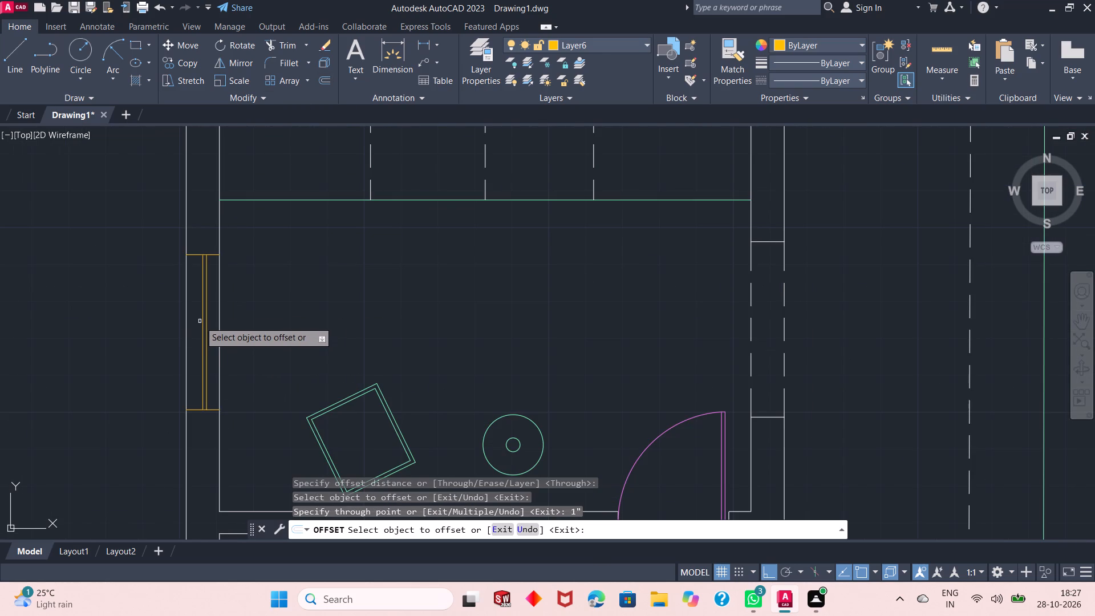
pyautogui.click(203, 325)
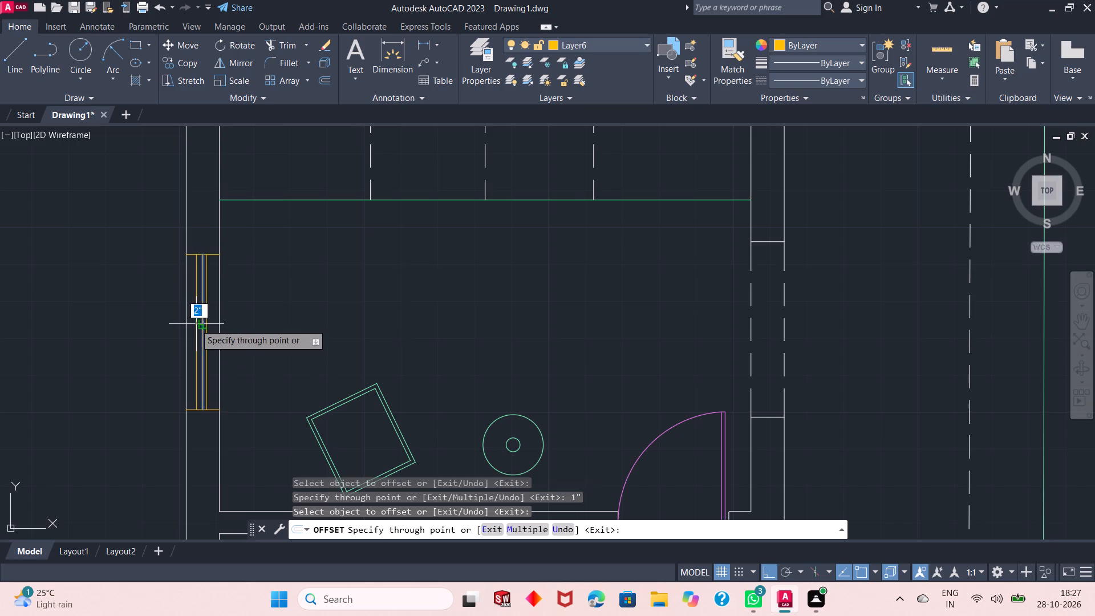
pyautogui.press('1')
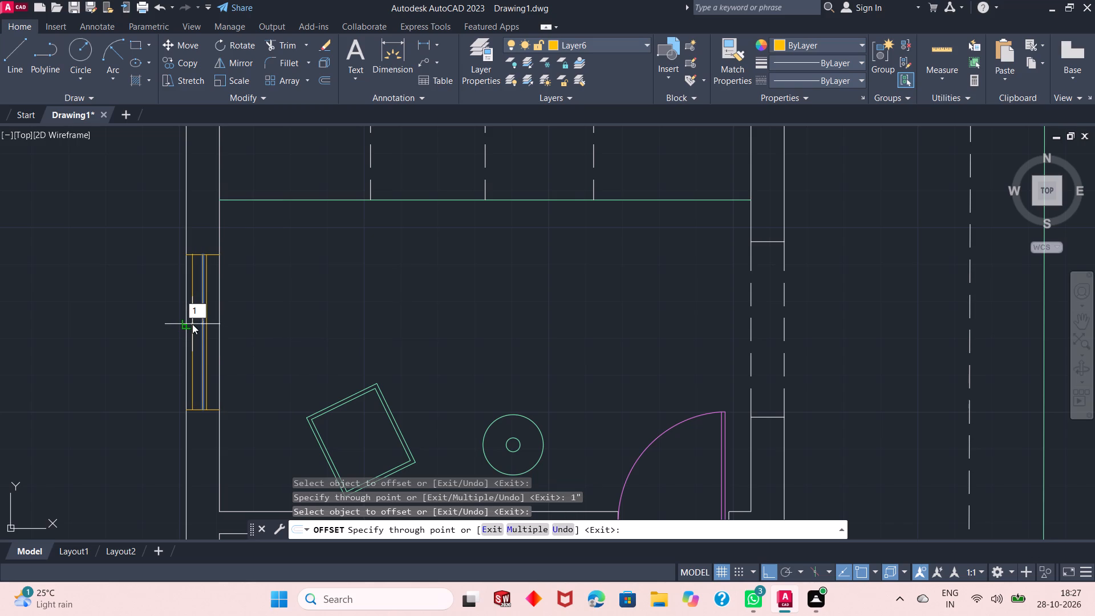
pyautogui.hotkey('shift', '"')
pyautogui.press('Return')
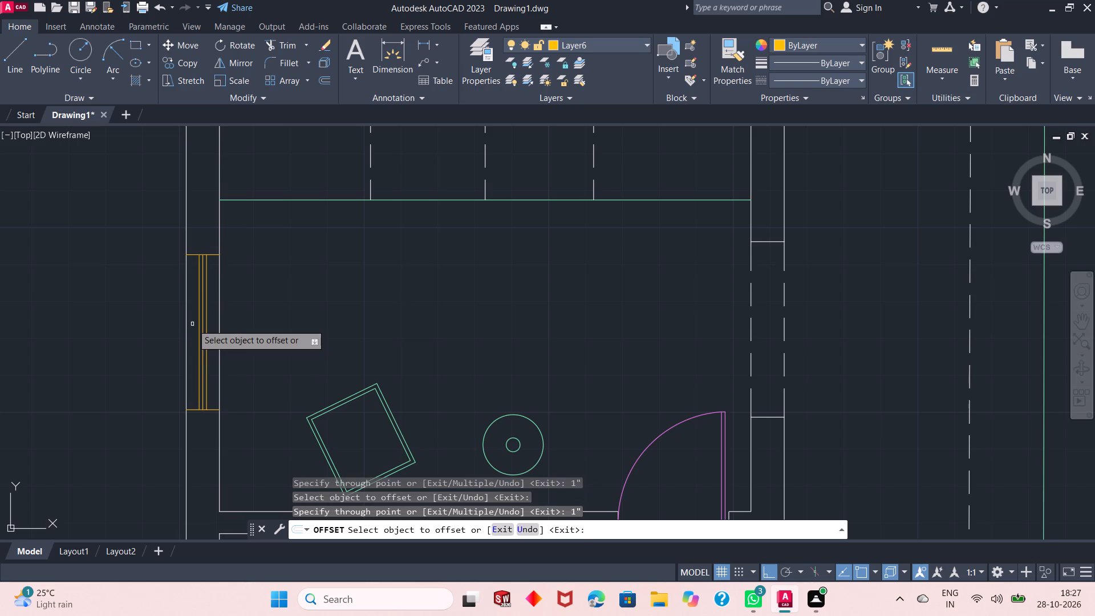
pyautogui.rightClick(145, 298)
pyautogui.click(153, 305)
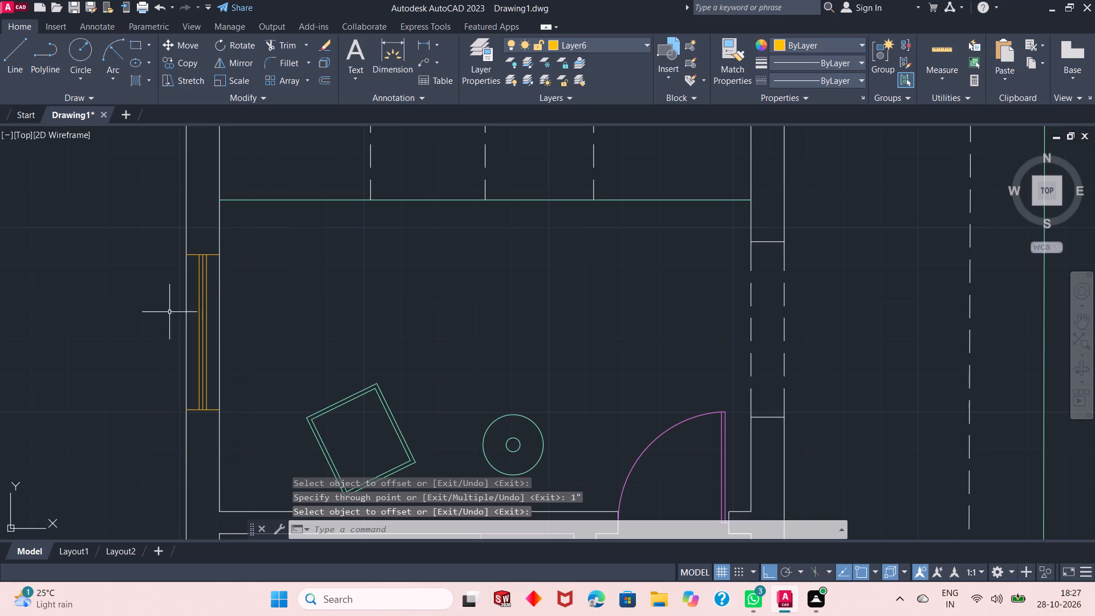
# Erase the original centre line between the new window's two offset lines.
pyautogui.scroll(3, 172, 314)
pyautogui.click(291, 290)
pyautogui.rightClick(112, 226)
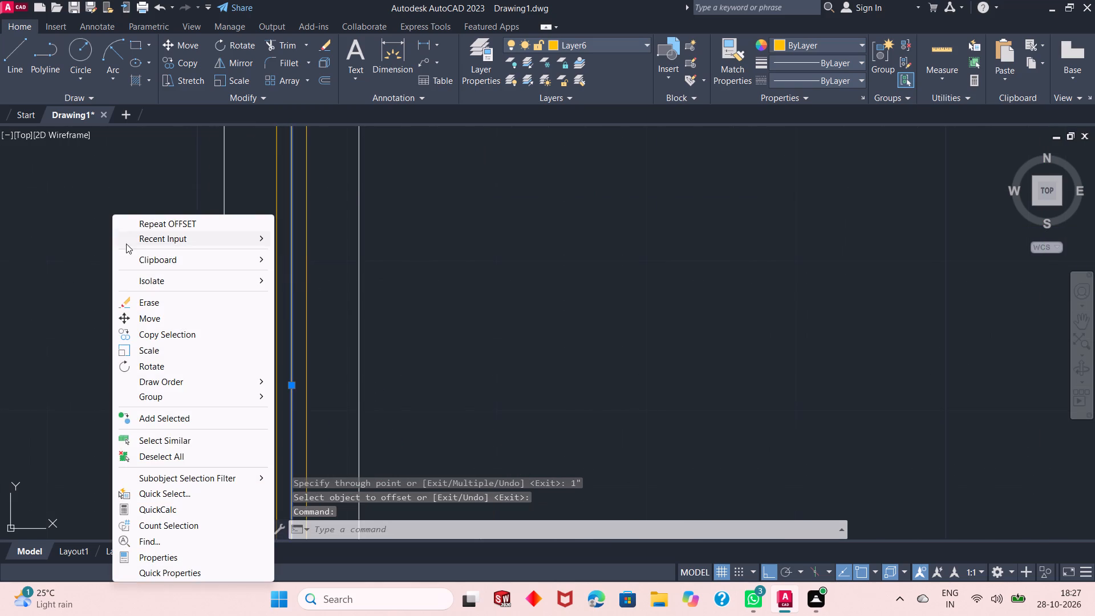
pyautogui.click(144, 301)
pyautogui.scroll(-3, 200, 278)
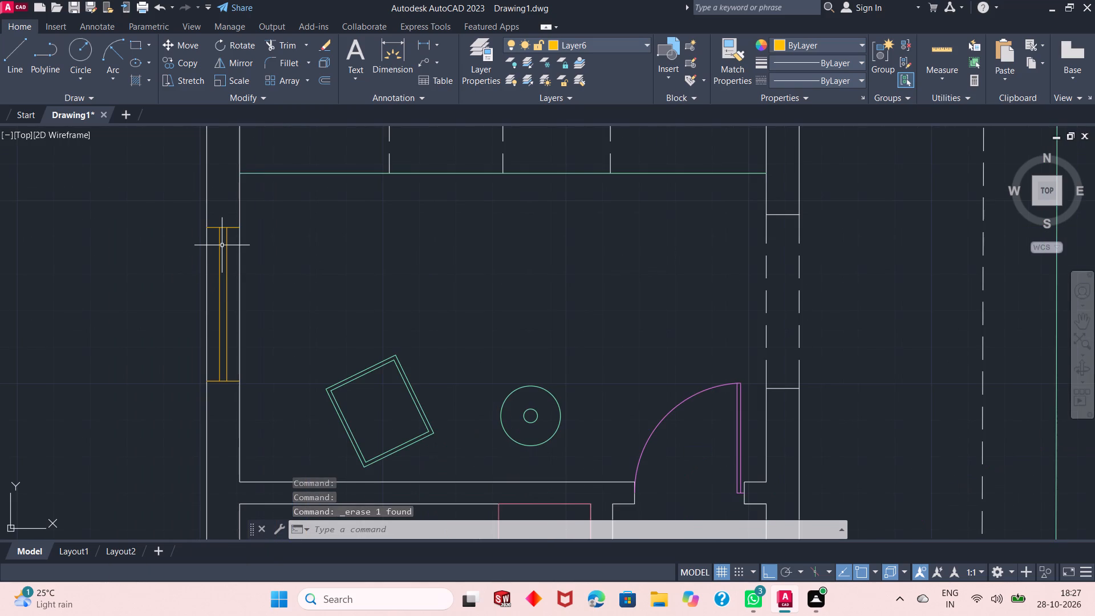
# On layer 0, draw a three-sided outline about 8" deep outside the new window, extending slightly past both its ends.
pyautogui.click(598, 44)
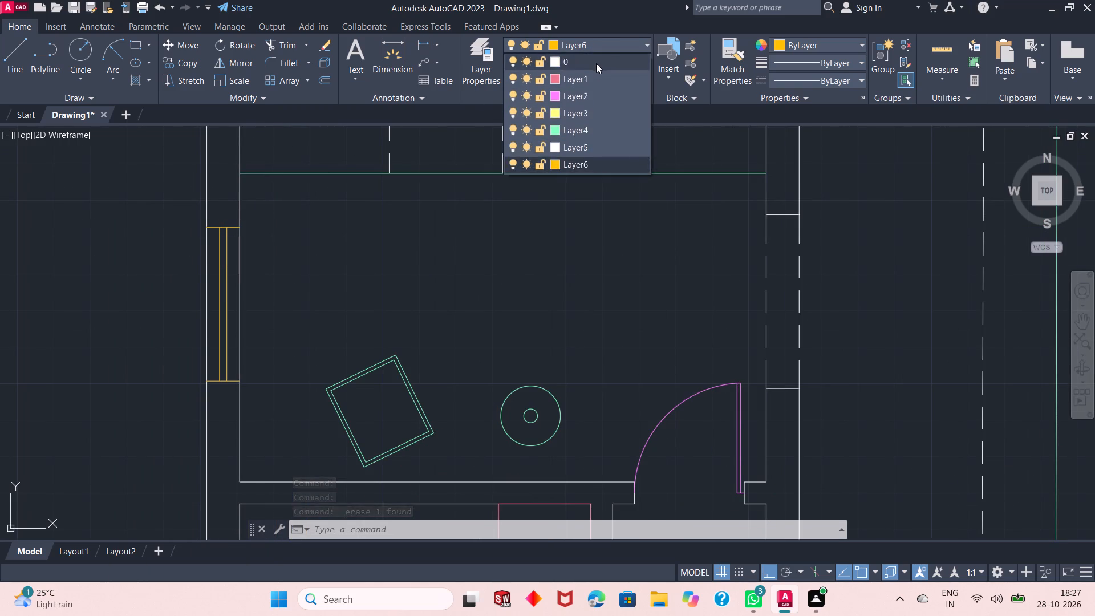
pyautogui.click(596, 63)
pyautogui.click(22, 58)
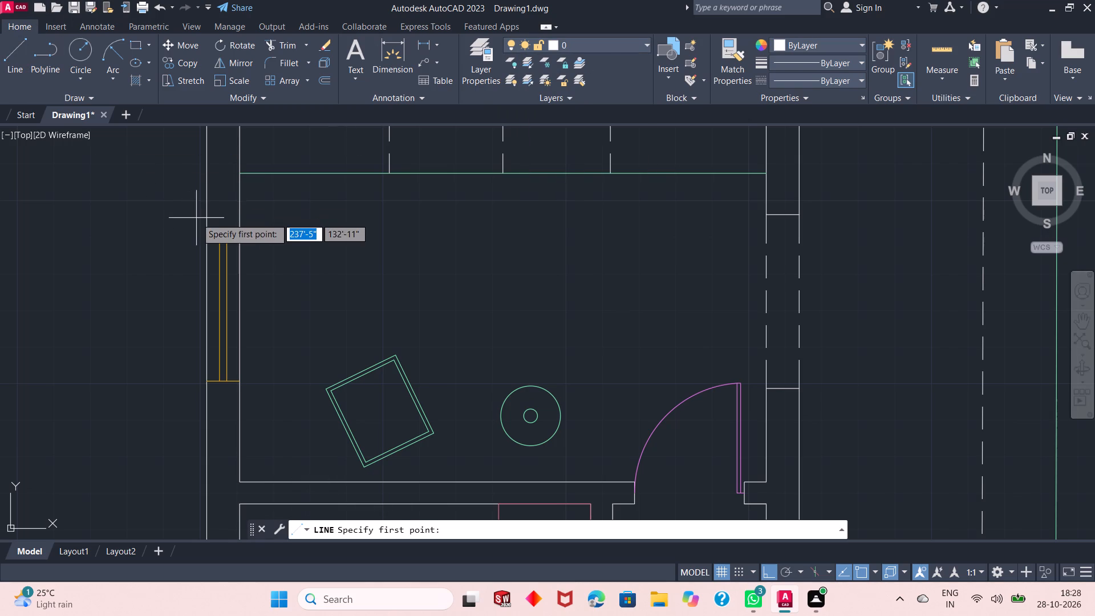
pyautogui.click(205, 394)
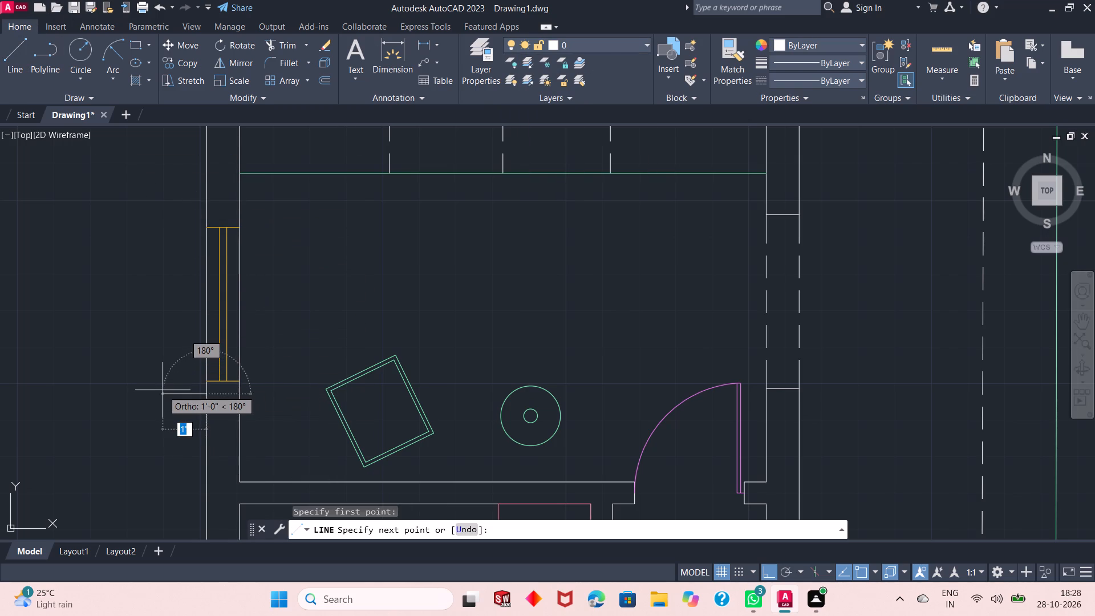
pyautogui.click(176, 392)
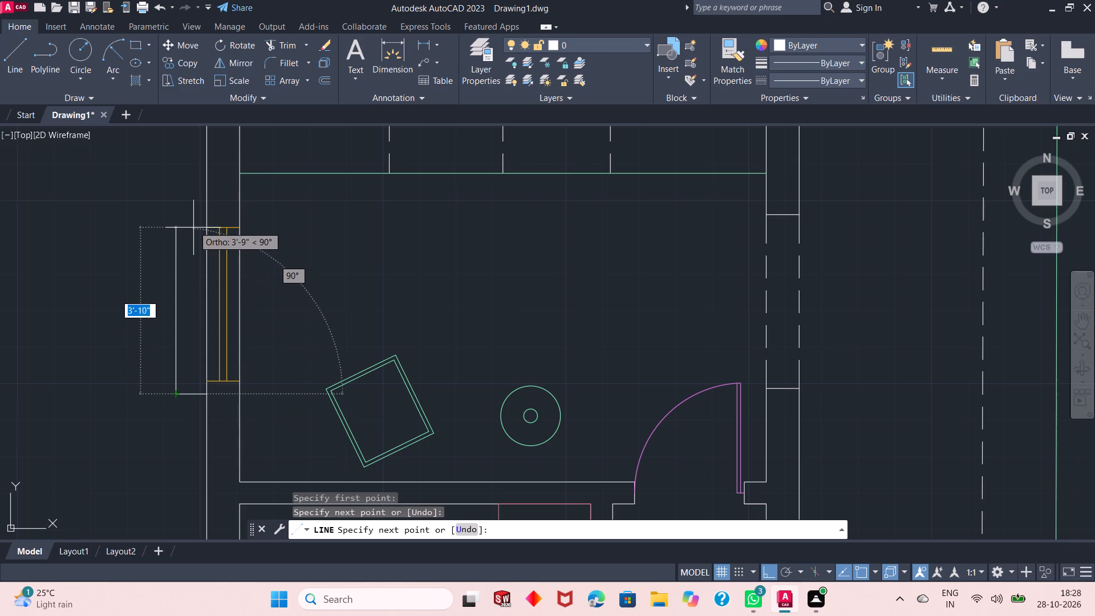
pyautogui.click(194, 212)
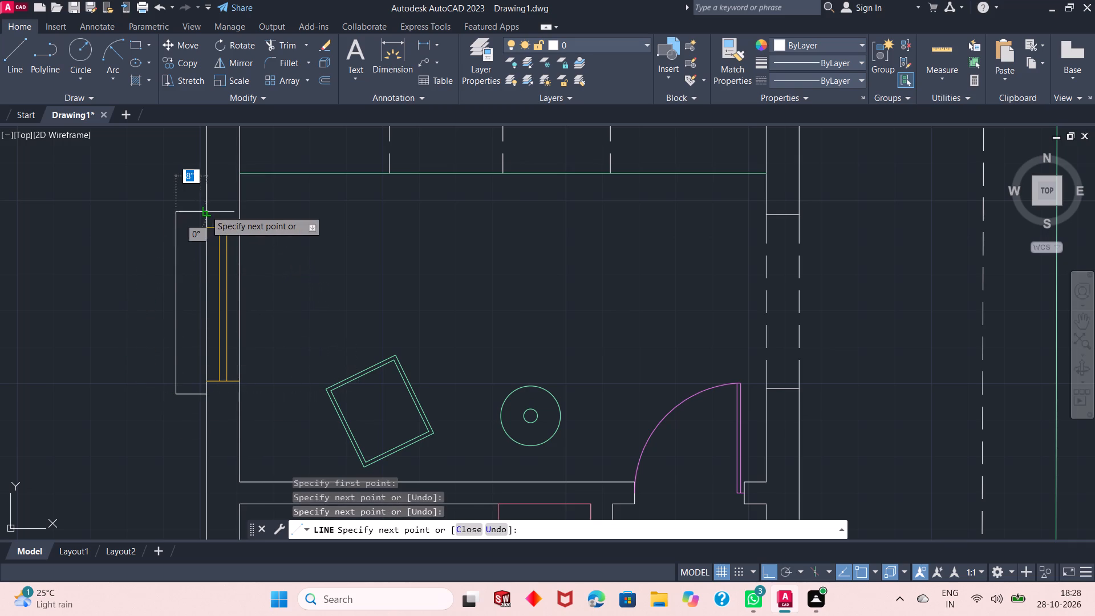
pyautogui.click(207, 210)
pyautogui.rightClick(223, 210)
pyautogui.click(243, 217)
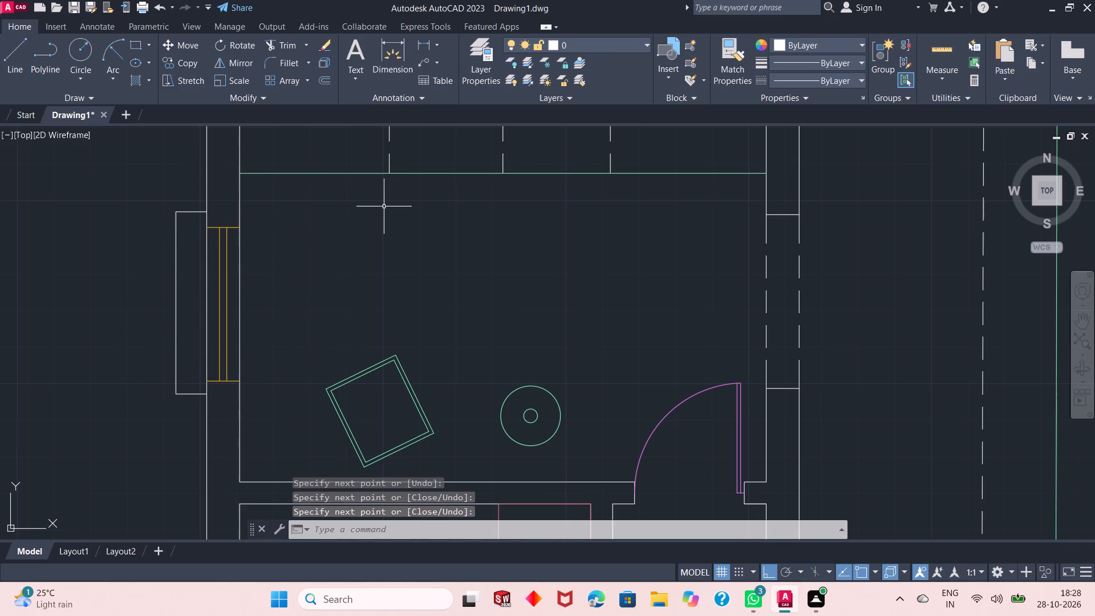
# Draw a three-sided outer outline around the window projection, starting 6" north of it, about 3' deep and 5'2" long, ending at the west wall.
pyautogui.scroll(-2, 234, 335)
pyautogui.scroll(1, 213, 293)
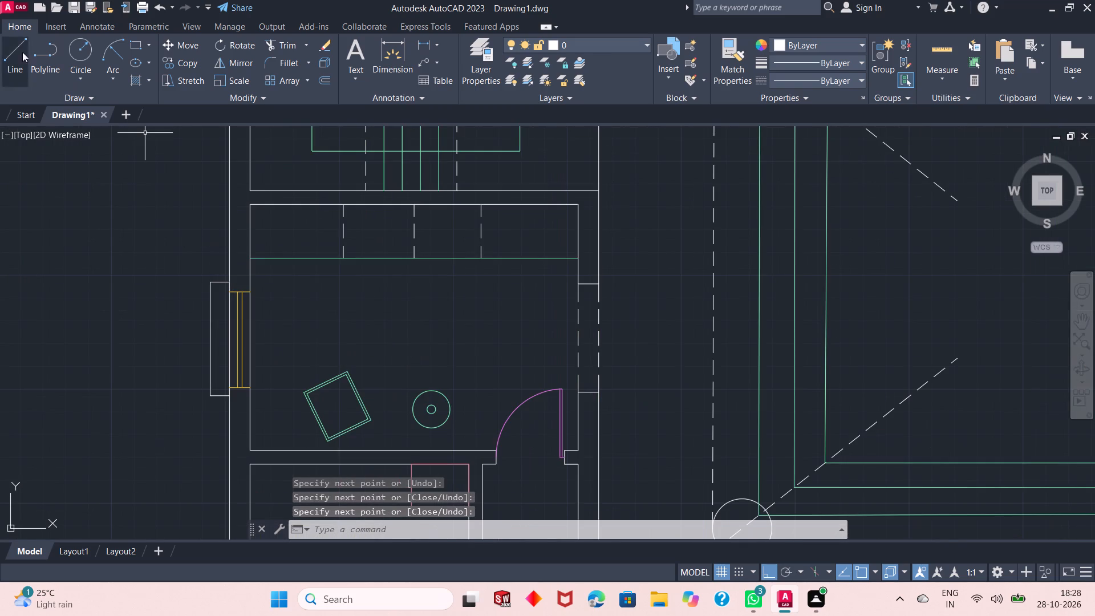
pyautogui.click(20, 48)
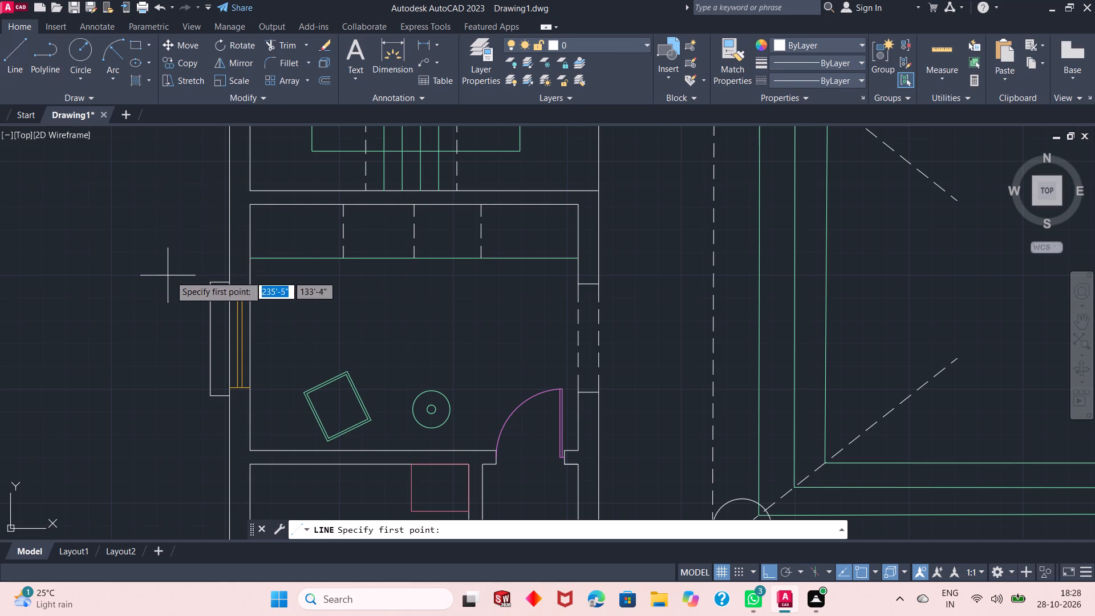
pyautogui.click(226, 280)
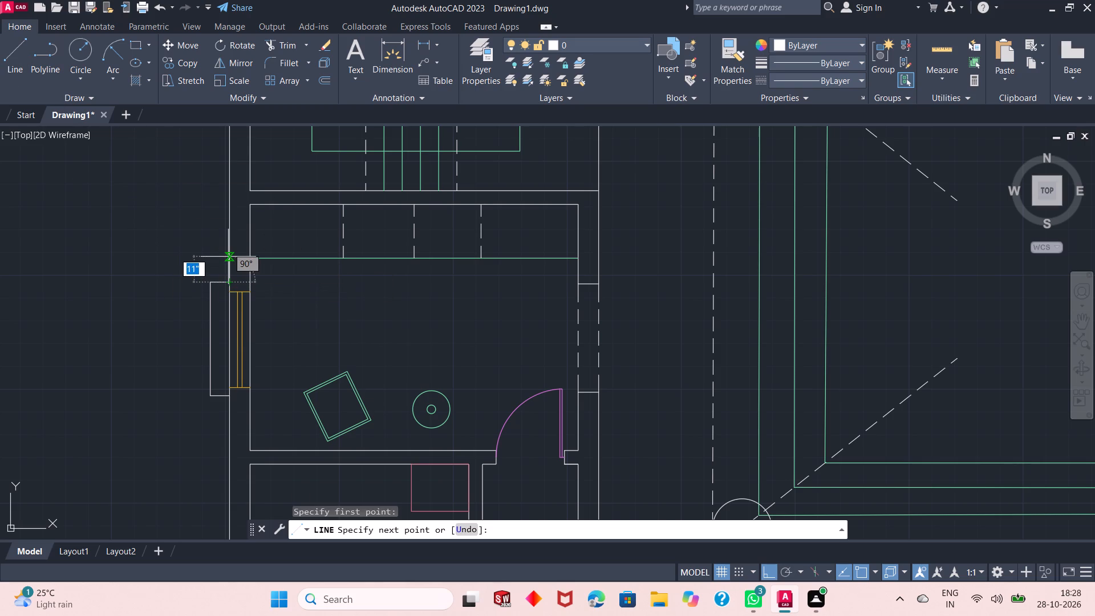
pyautogui.press('6')
pyautogui.hotkey('shift', '"')
pyautogui.press('Return')
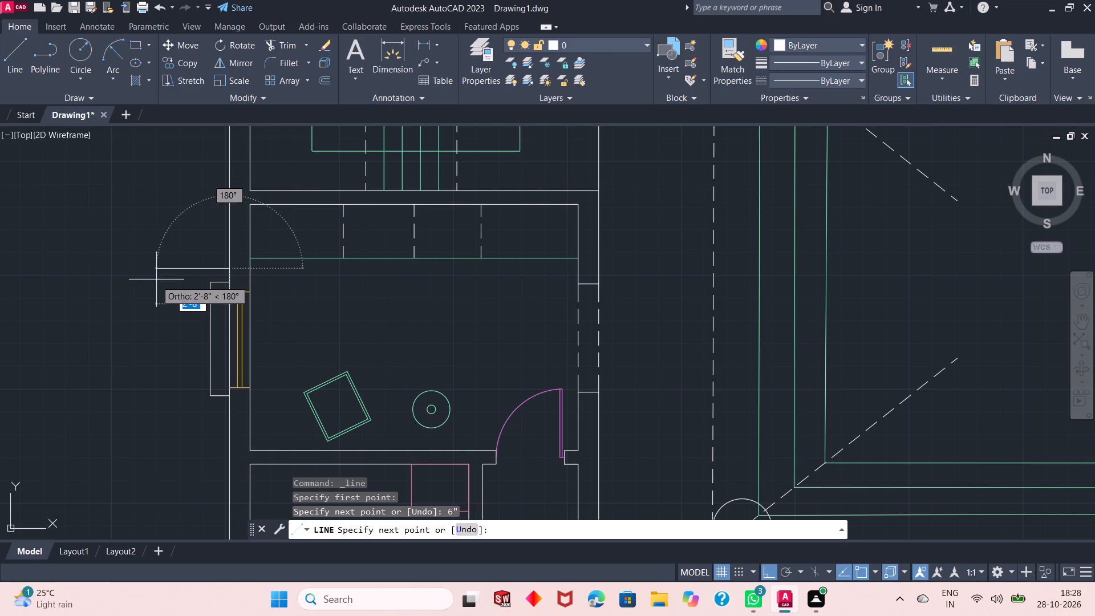
pyautogui.click(149, 265)
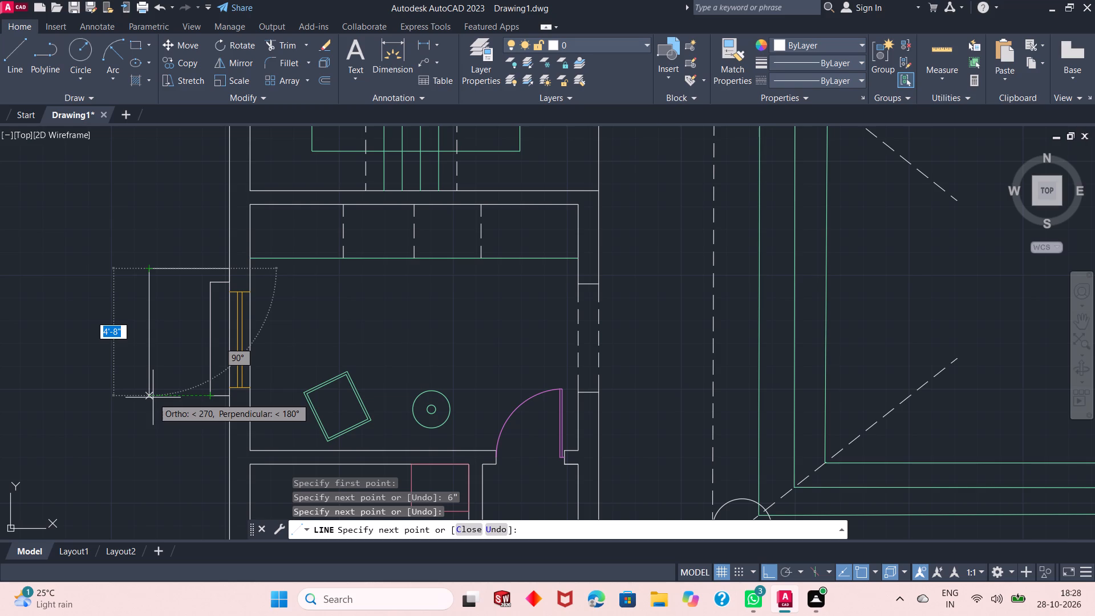
pyautogui.write('5\'2"')
pyautogui.press('Return')
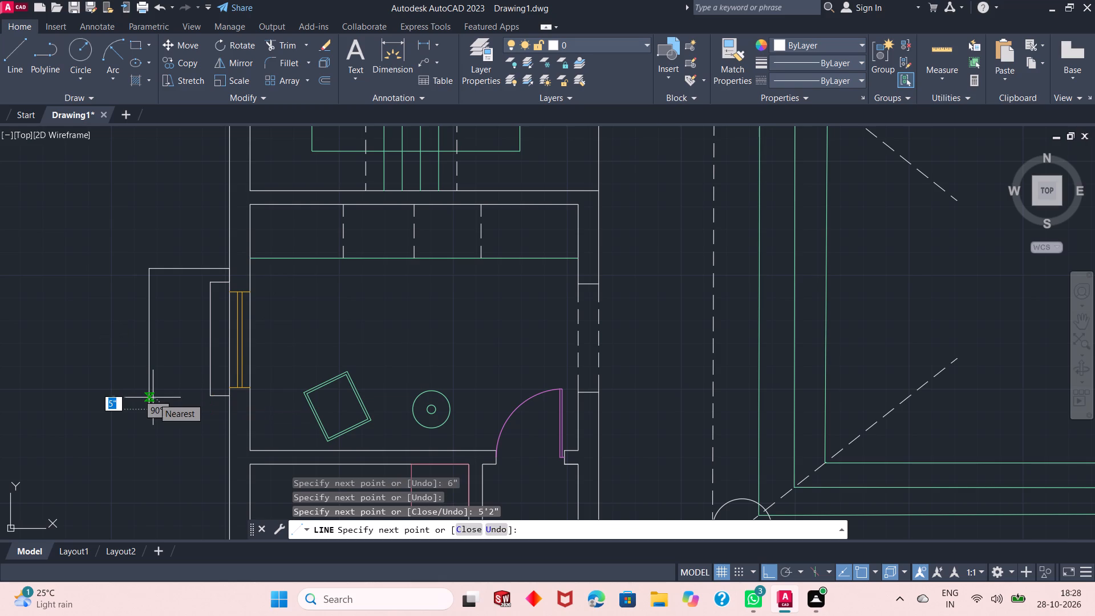
pyautogui.click(228, 412)
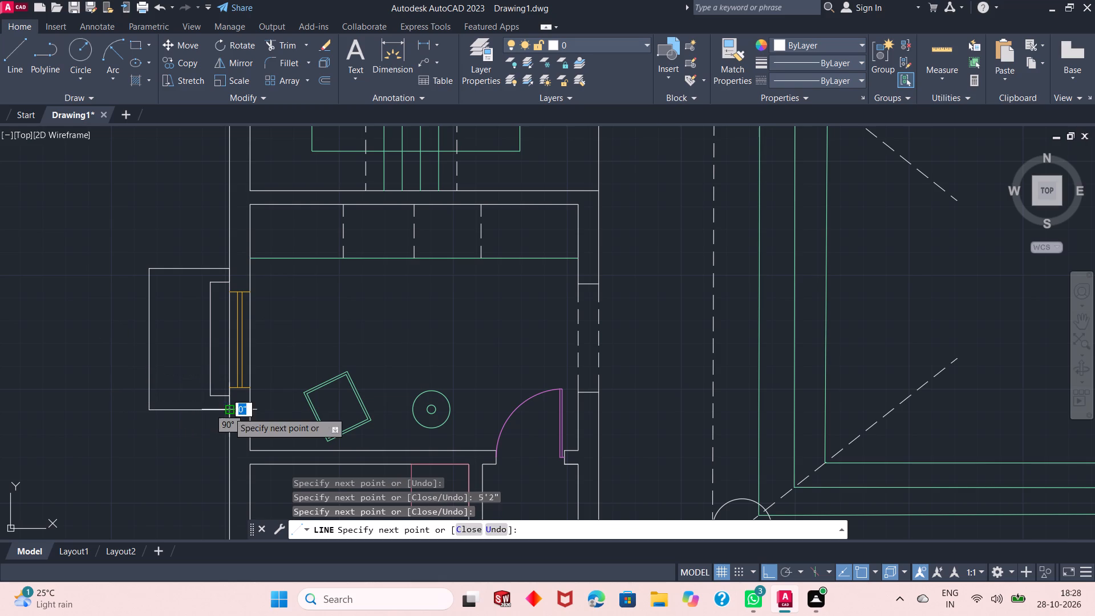
pyautogui.rightClick(252, 388)
pyautogui.click(270, 392)
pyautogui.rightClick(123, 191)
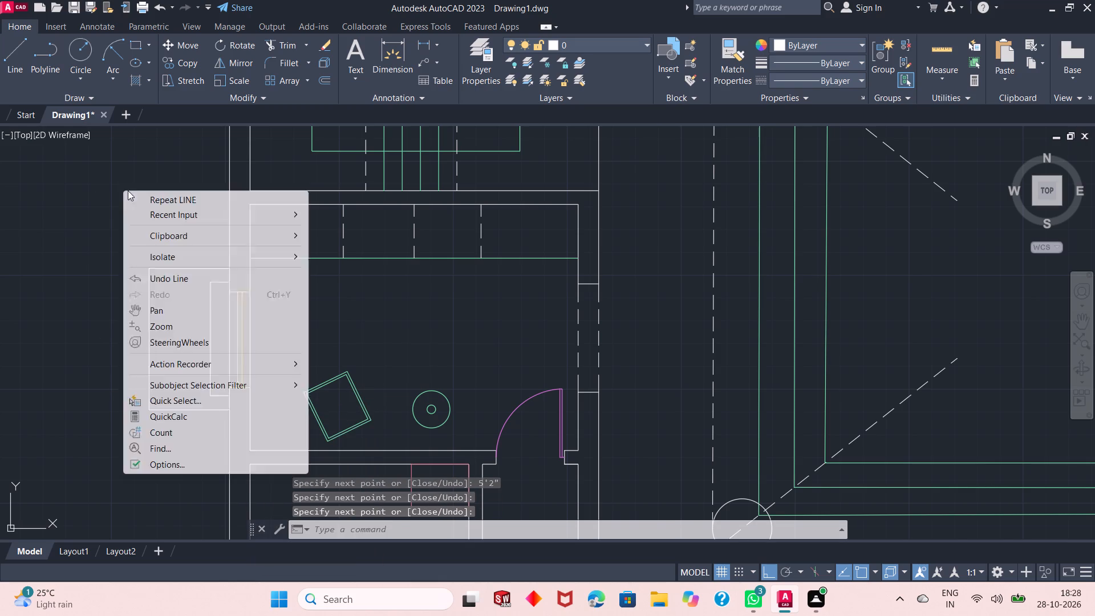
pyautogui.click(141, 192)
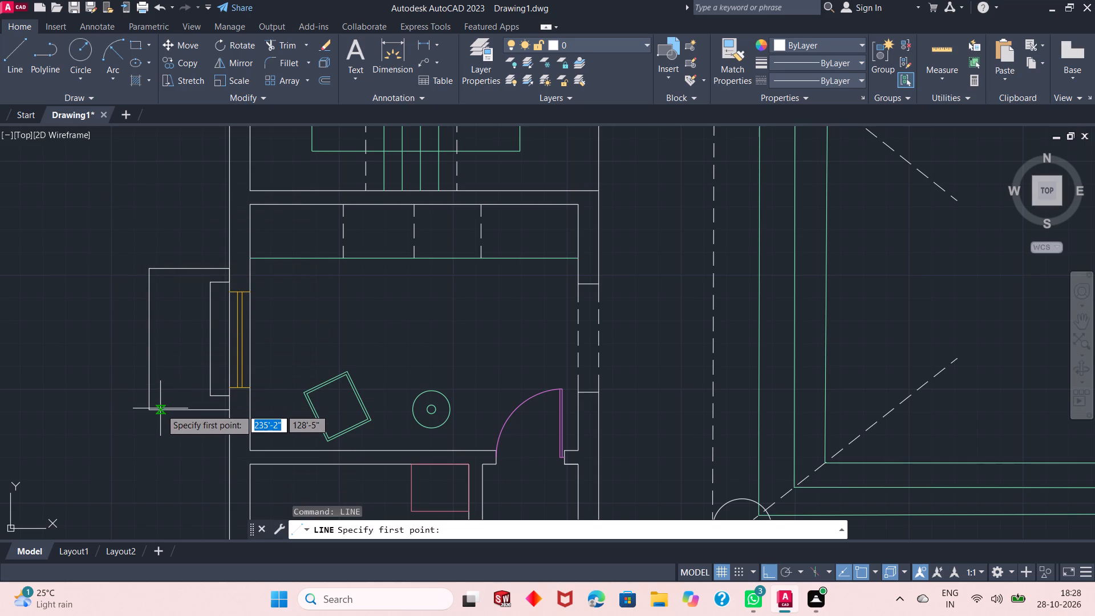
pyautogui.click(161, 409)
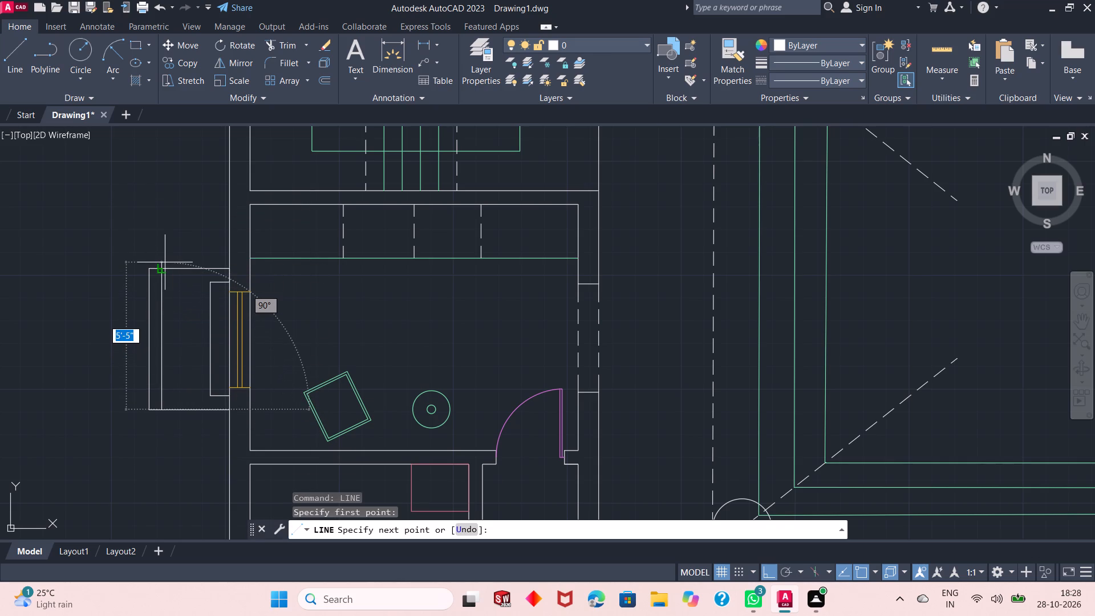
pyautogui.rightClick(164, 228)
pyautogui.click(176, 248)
# Draw a north-south line across the outer outline, about 8" inside its west edge.
pyautogui.rightClick(158, 192)
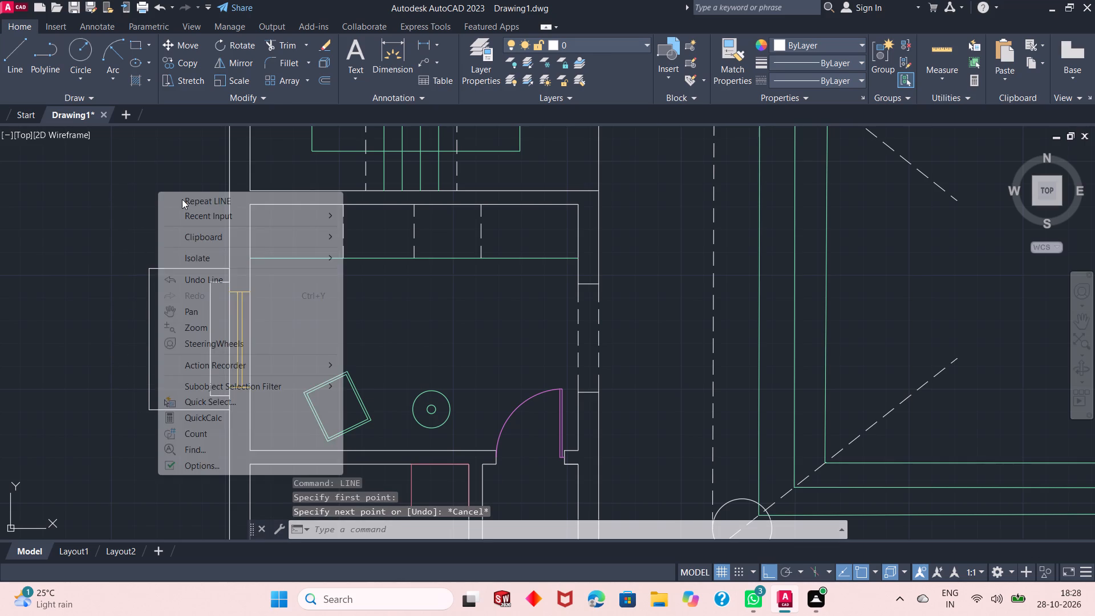
pyautogui.click(185, 201)
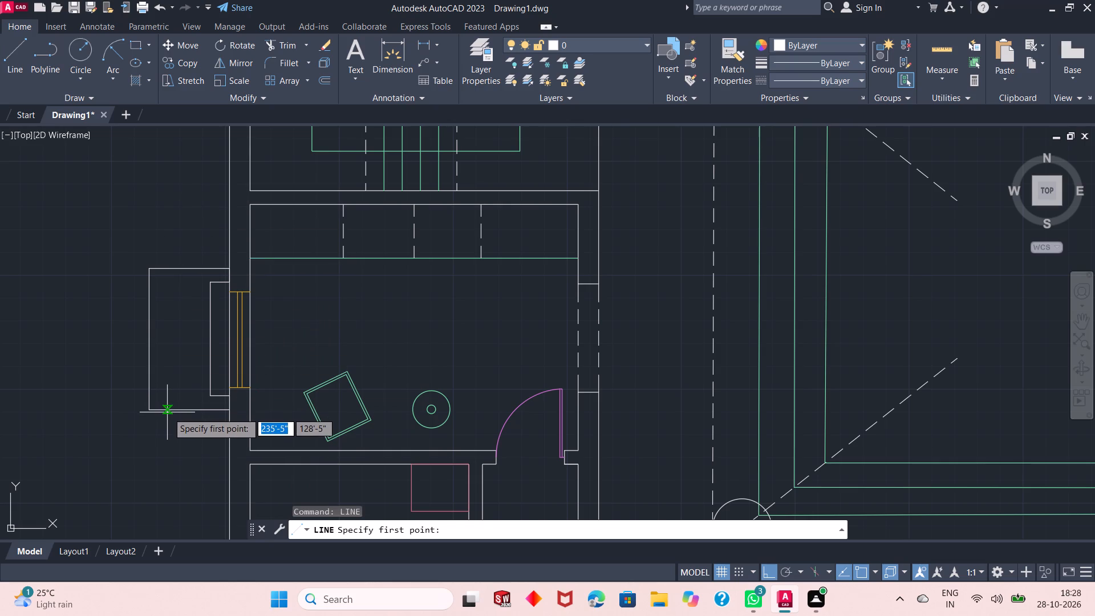
pyautogui.click(168, 412)
pyautogui.click(168, 271)
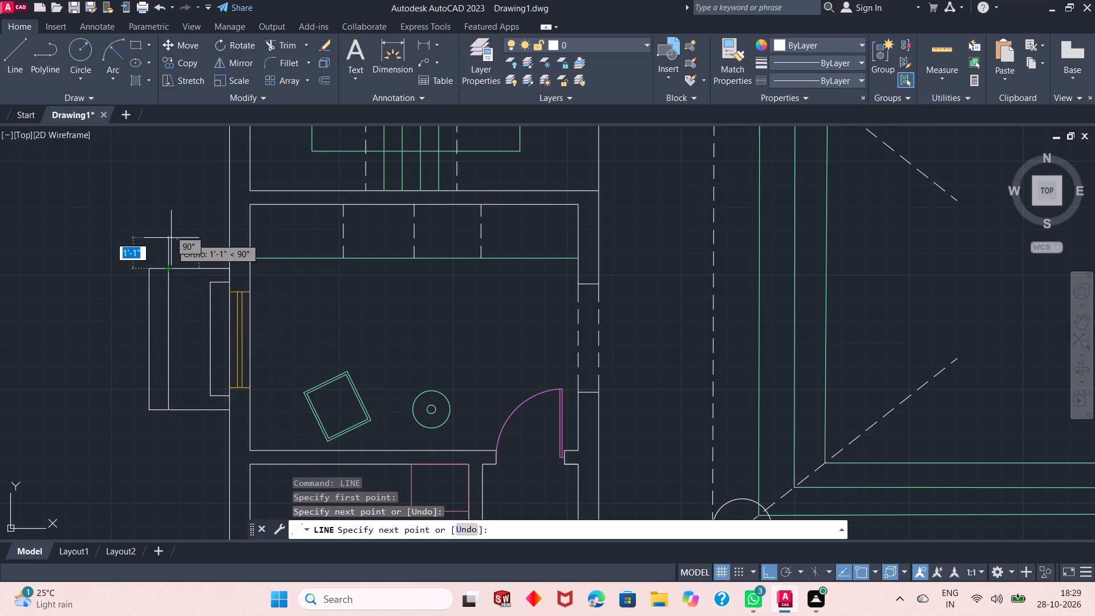
pyautogui.rightClick(171, 237)
pyautogui.click(186, 240)
# On Layer6, draw a window end line across the west wall of the bathroom, just north of the toilet.
pyautogui.scroll(-1, 158, 262)
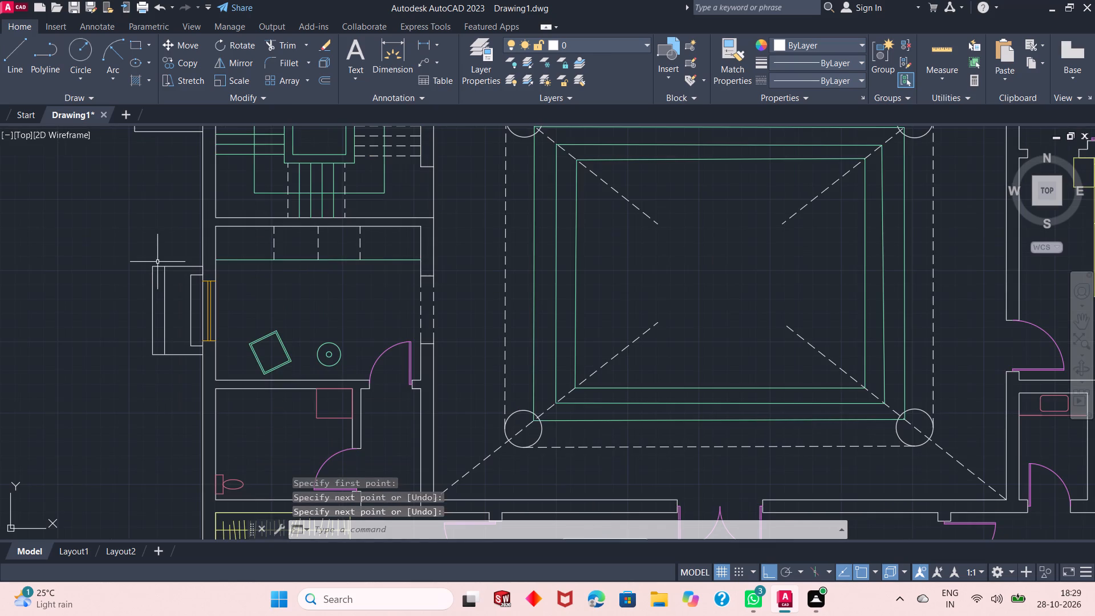
pyautogui.scroll(-2, 242, 253)
pyautogui.scroll(1, 219, 354)
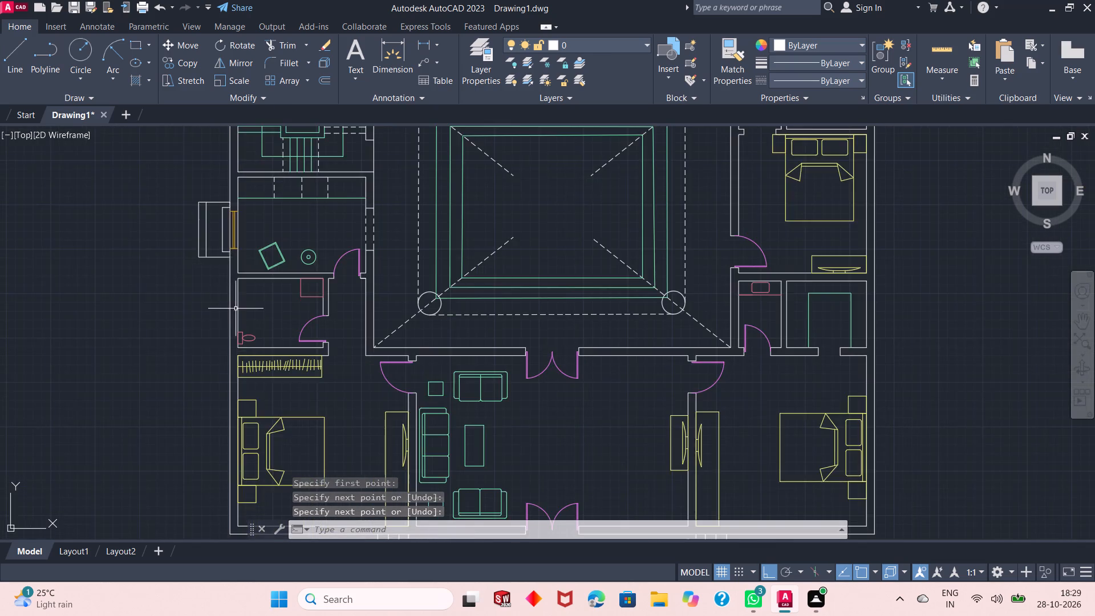
pyautogui.scroll(1, 235, 309)
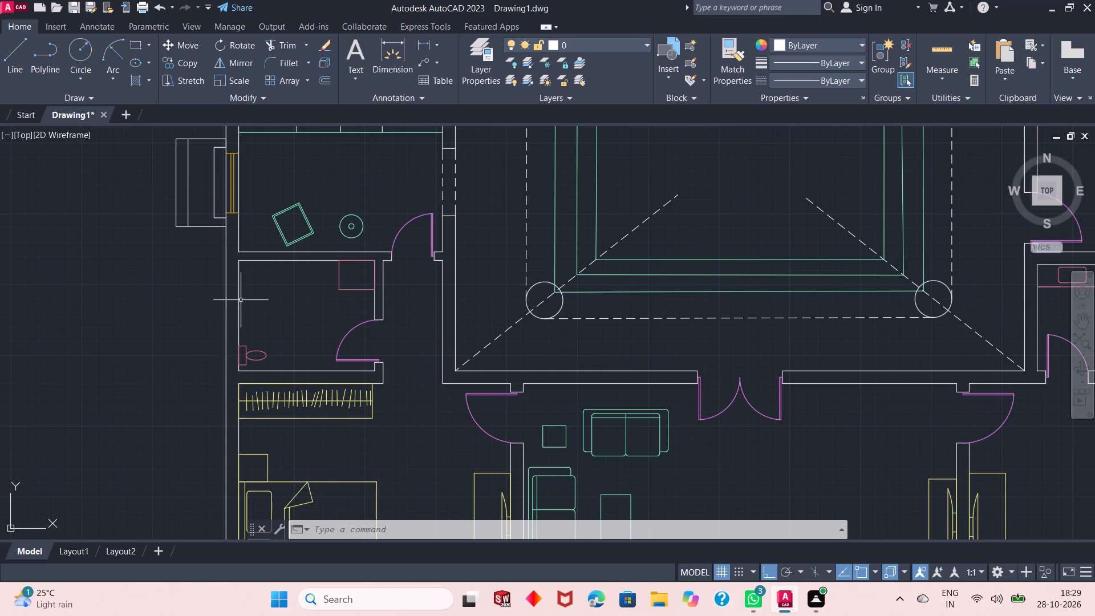
pyautogui.scroll(1, 232, 268)
pyautogui.click(582, 47)
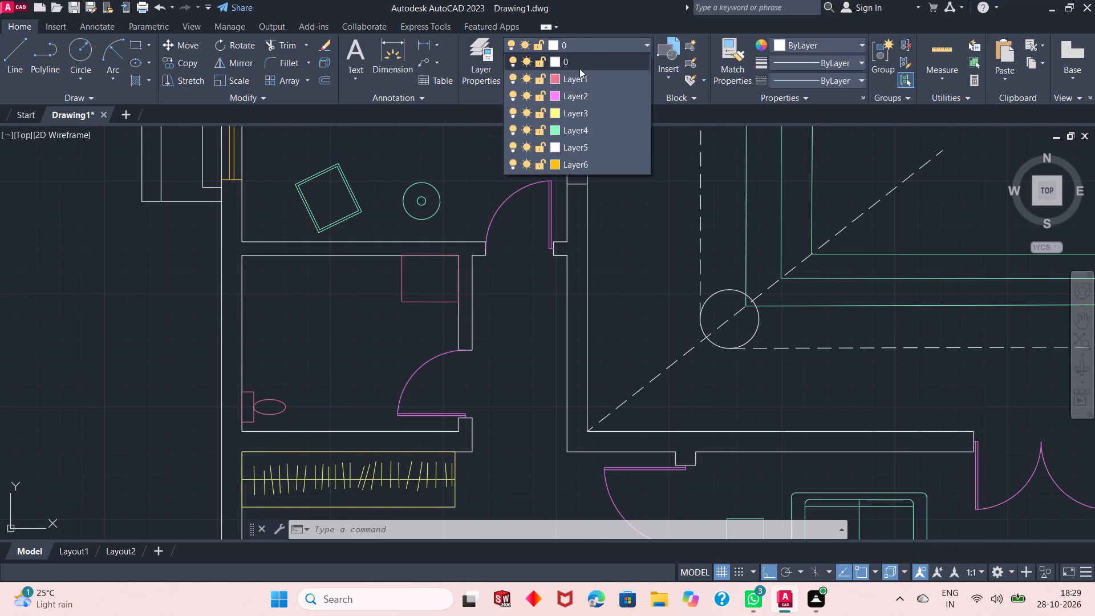
pyautogui.click(574, 158)
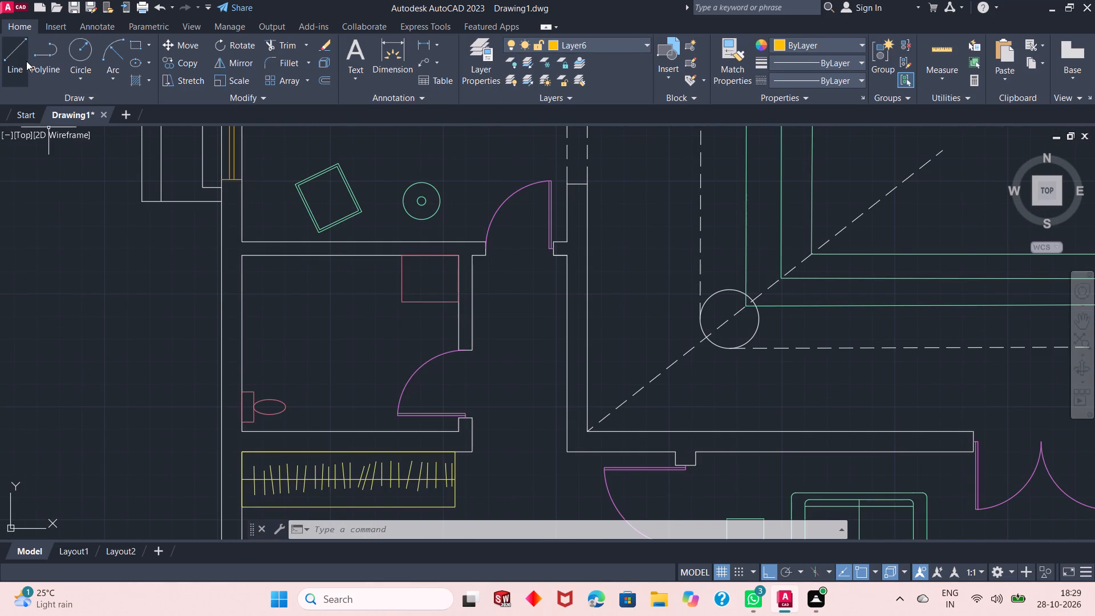
pyautogui.click(24, 59)
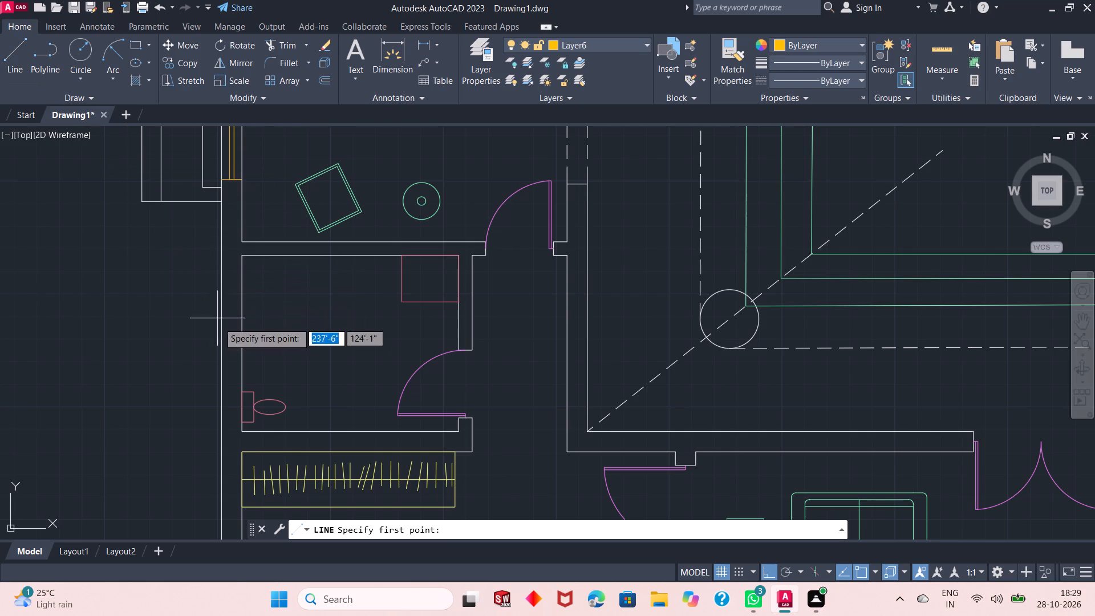
pyautogui.click(221, 372)
pyautogui.click(244, 372)
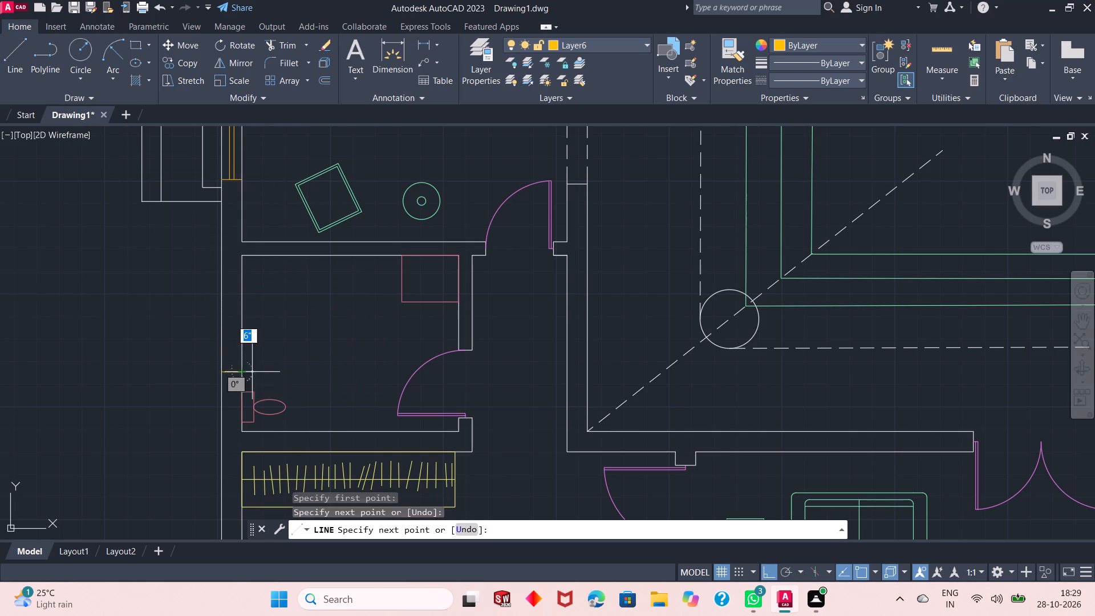
pyautogui.rightClick(263, 368)
pyautogui.click(297, 370)
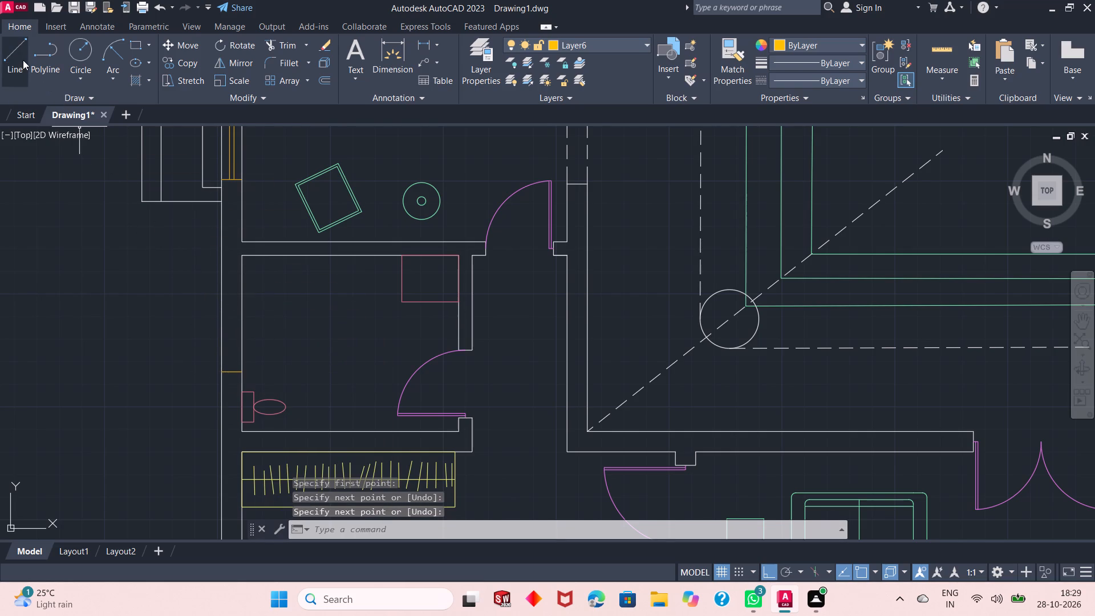
# Offset the bathroom window's end line 2' to the north.
pyautogui.click(318, 79)
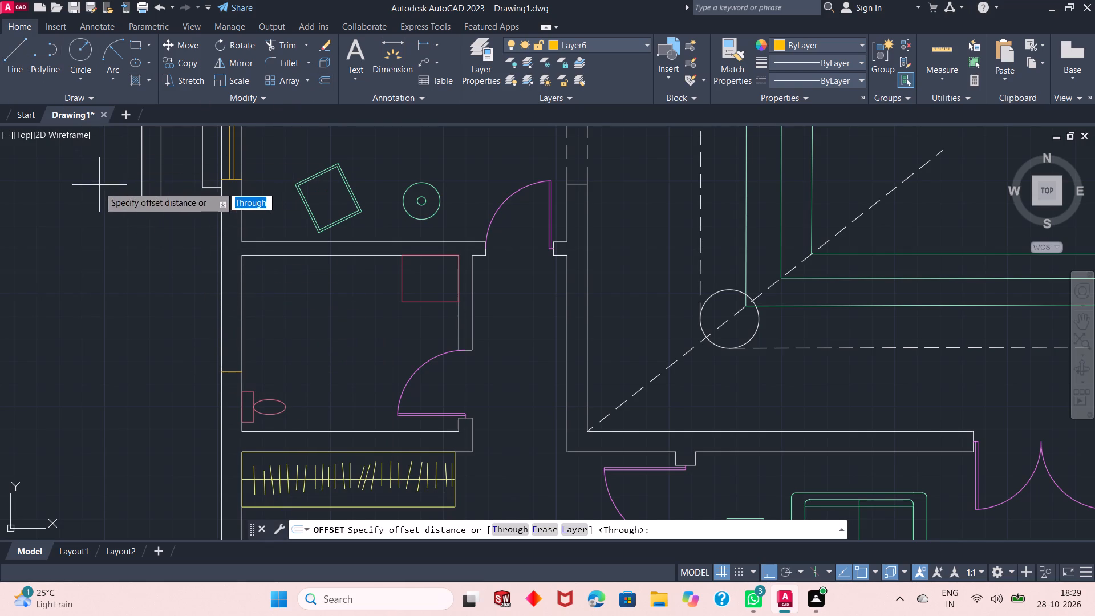
pyautogui.rightClick(99, 187)
pyautogui.click(121, 196)
pyautogui.click(226, 373)
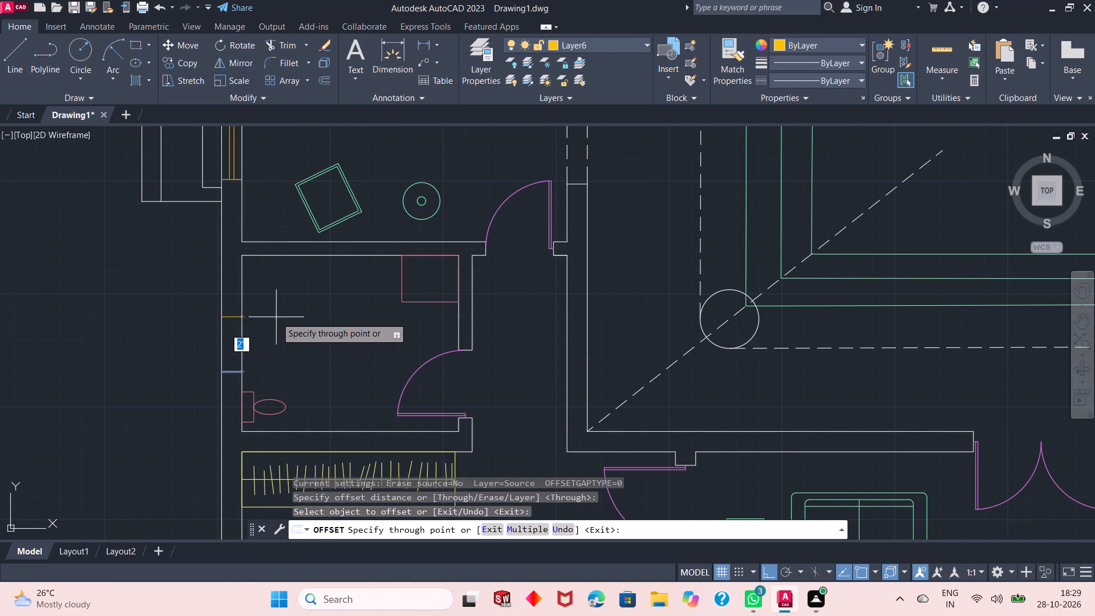
pyautogui.write("2'")
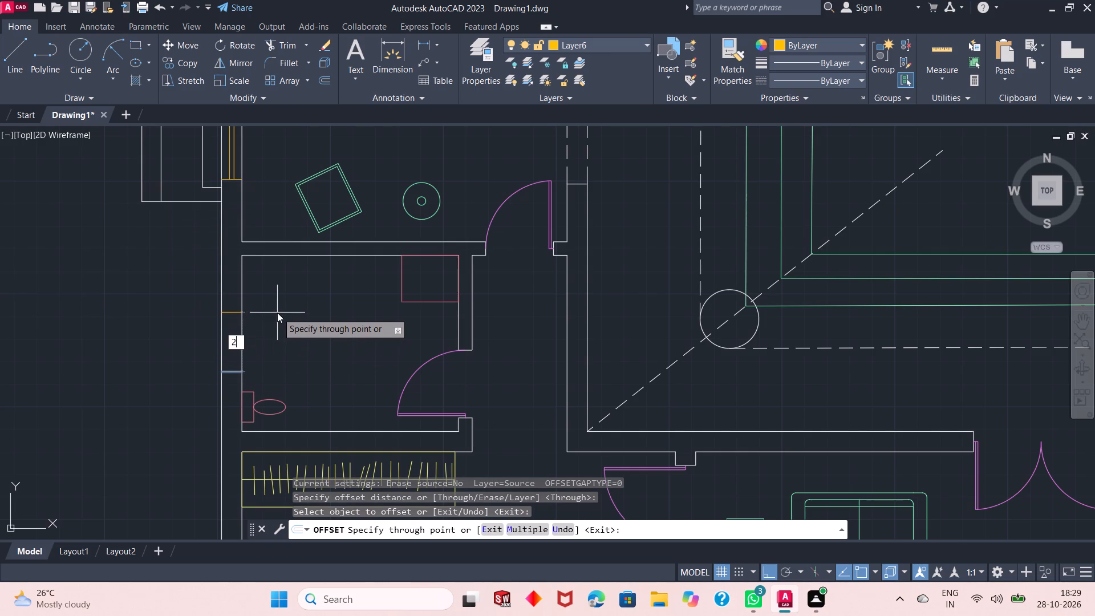
pyautogui.press('Return')
pyautogui.rightClick(273, 309)
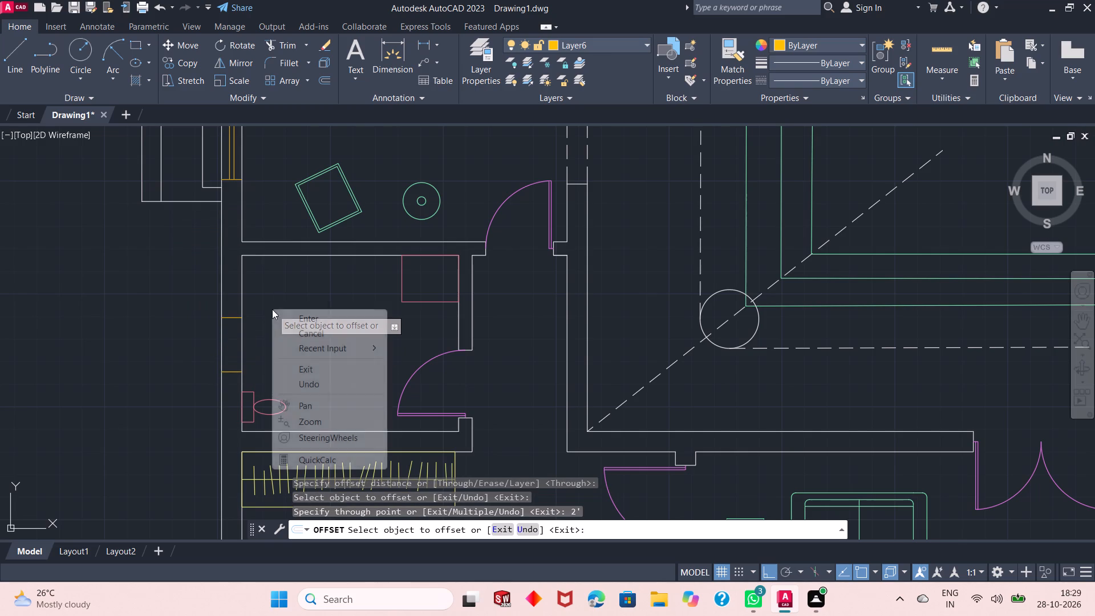
pyautogui.click(278, 314)
# Draw a centre line within the west wall, joining the midpoints of the bathroom window's two end lines.
pyautogui.click(5, 49)
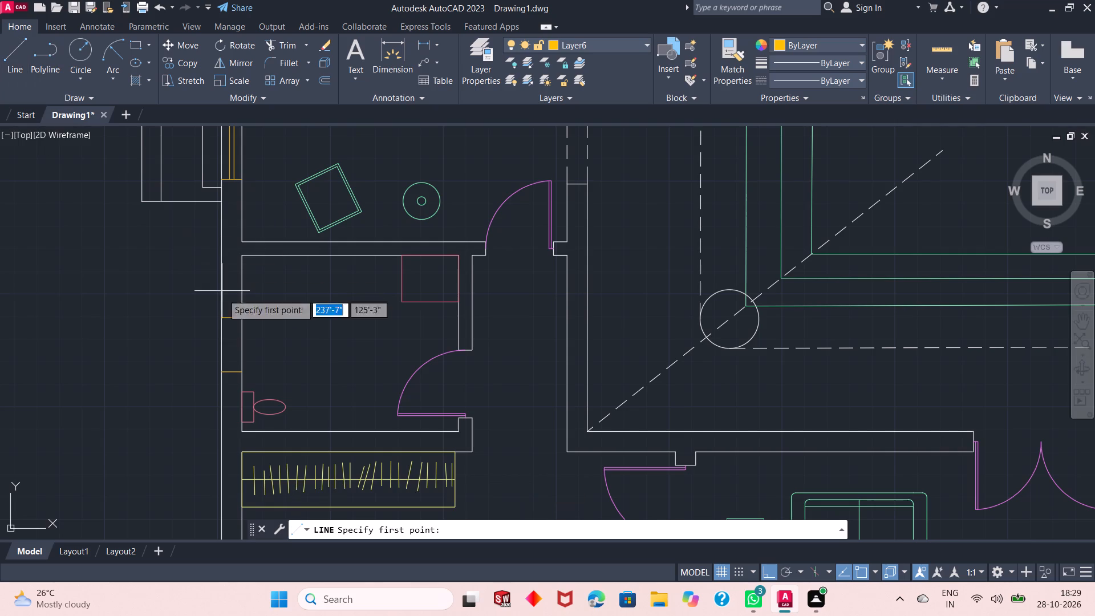
pyautogui.click(230, 374)
pyautogui.click(236, 317)
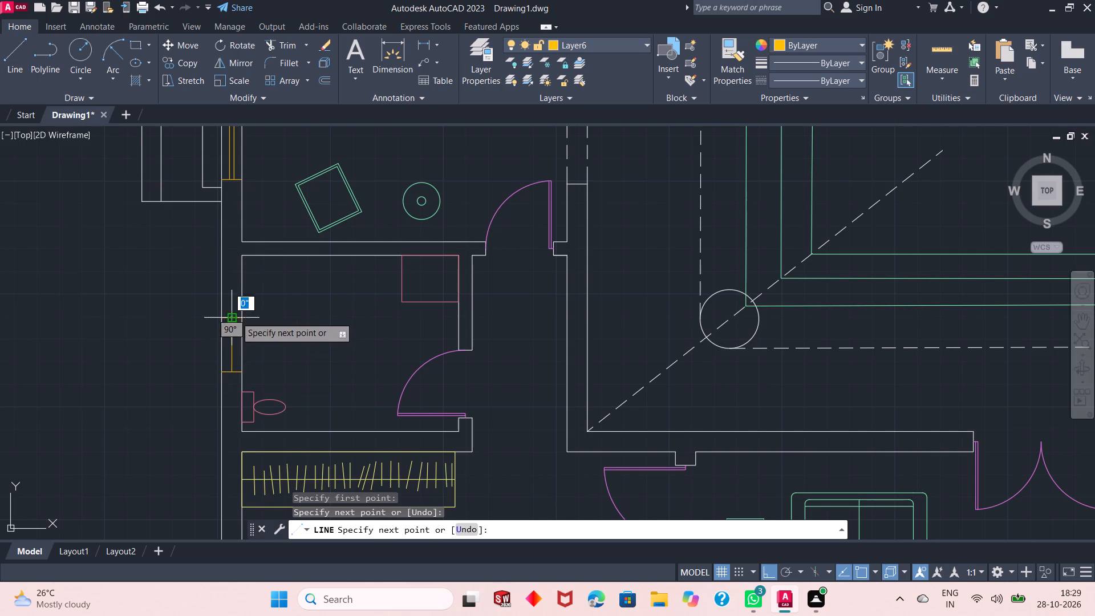
pyautogui.rightClick(259, 314)
pyautogui.click(289, 324)
# Offset the bathroom window's centre line 1" to the east and 1" to the west.
pyautogui.scroll(1, 223, 334)
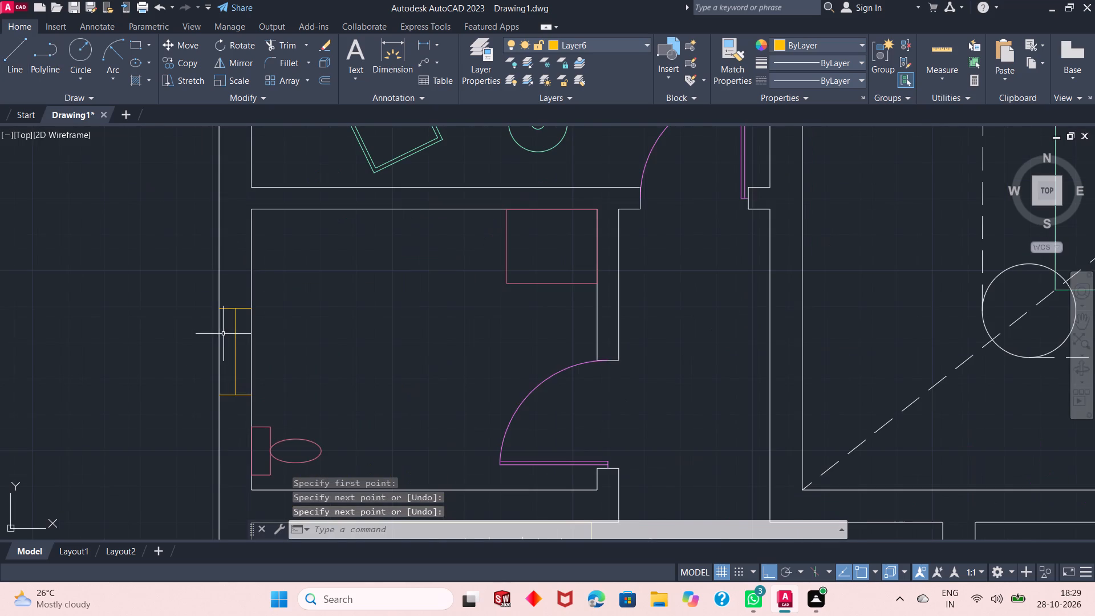
pyautogui.click(319, 77)
pyautogui.rightClick(165, 184)
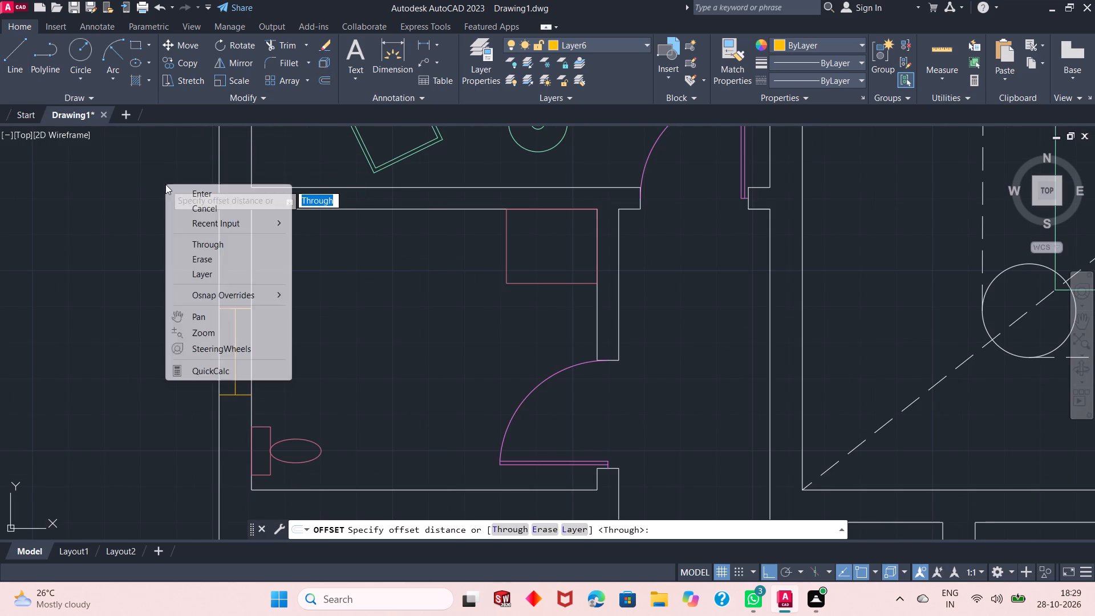
pyautogui.click(183, 186)
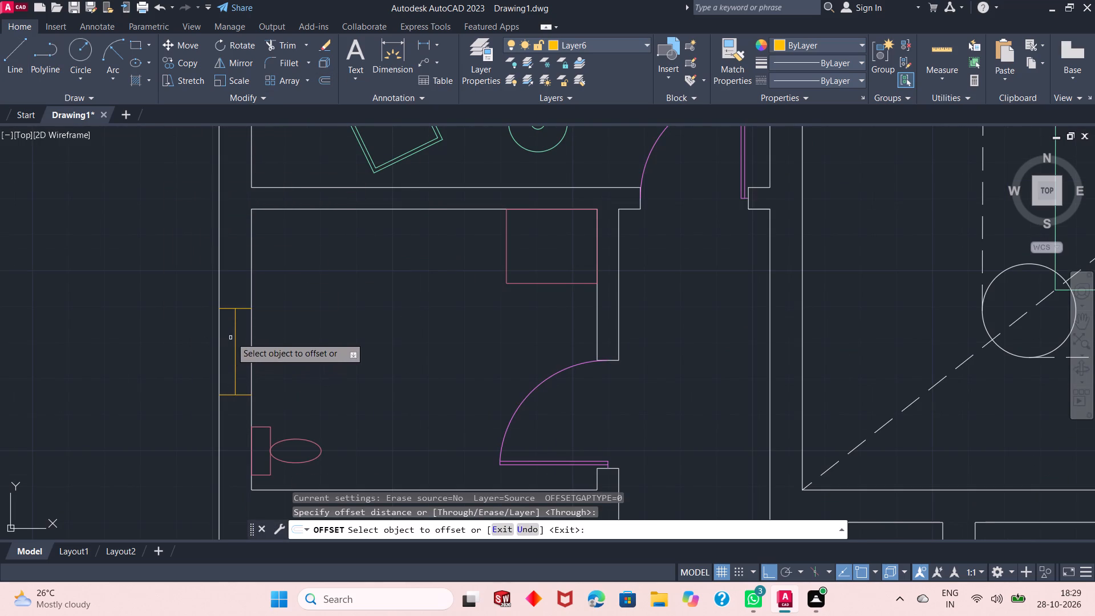
pyautogui.click(233, 335)
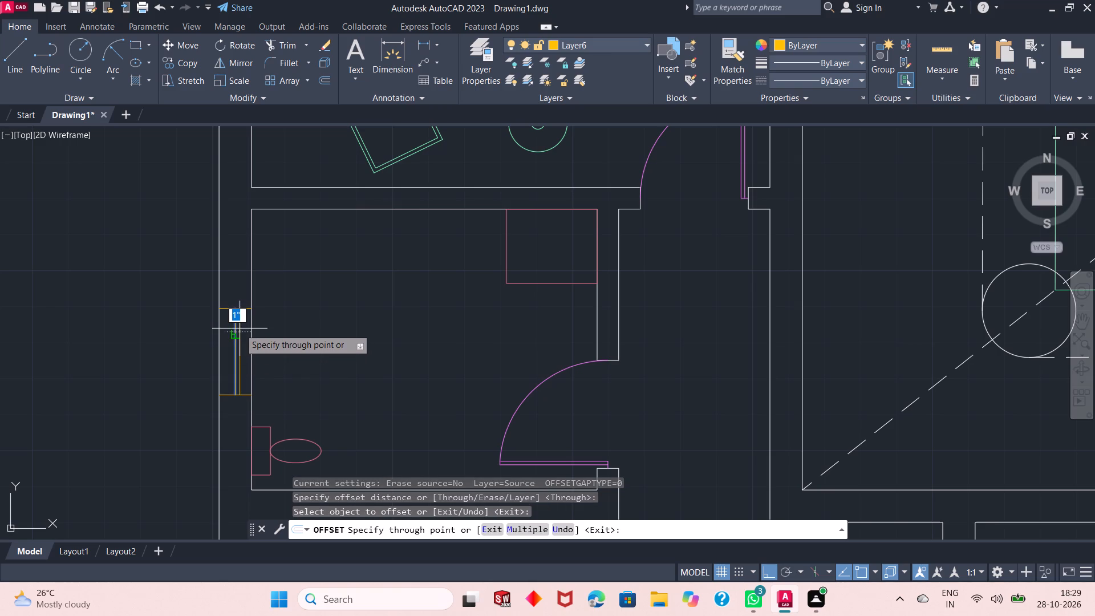
pyautogui.write('1"')
pyautogui.press('Return')
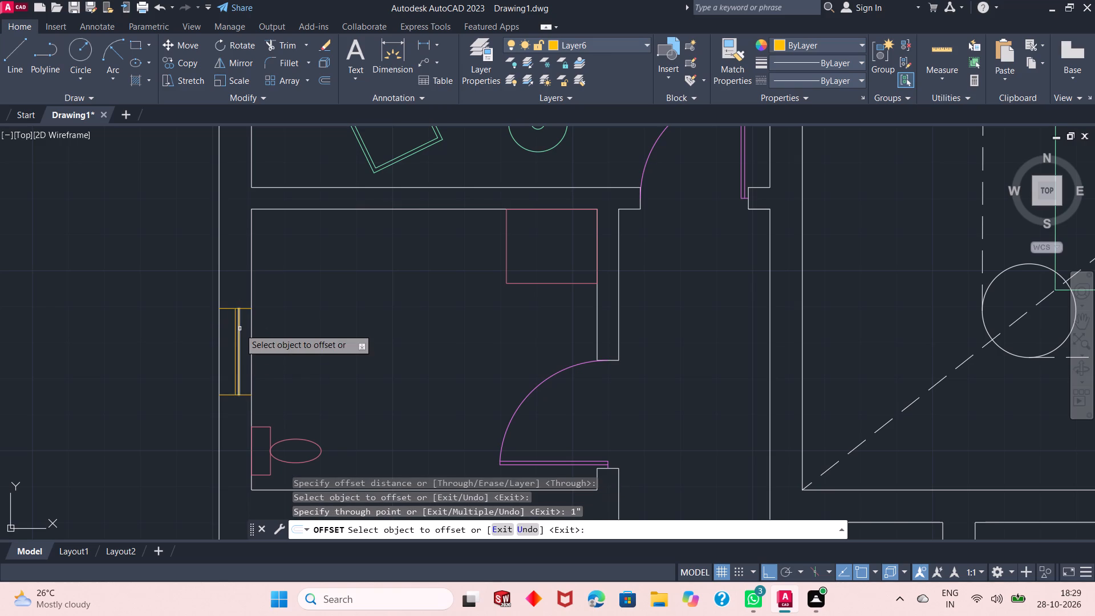
pyautogui.scroll(2, 240, 329)
pyautogui.click(228, 342)
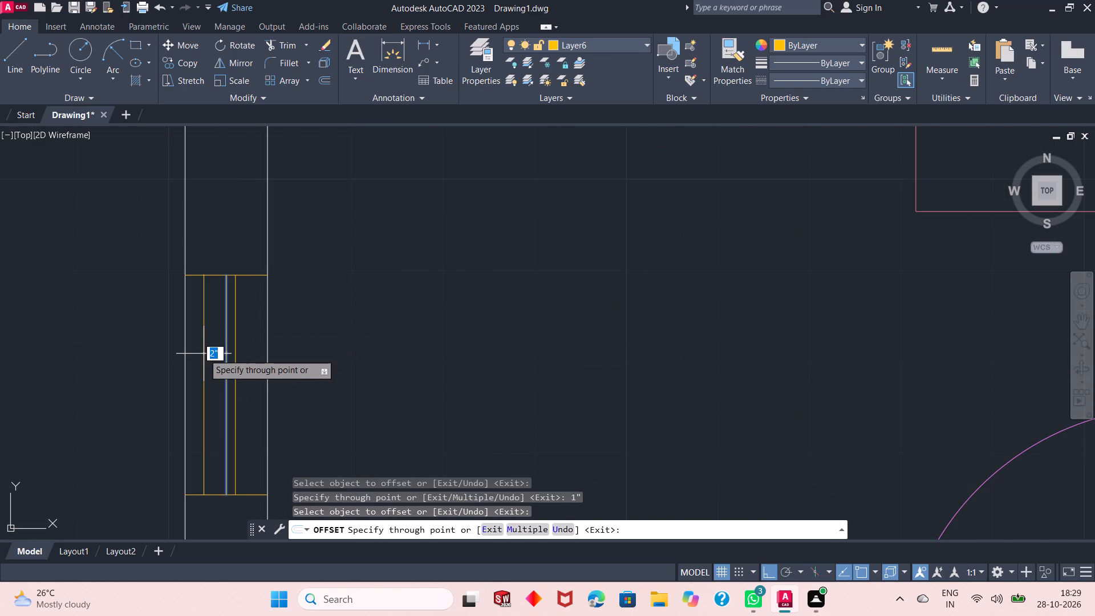
pyautogui.write('1"')
pyautogui.press('Return')
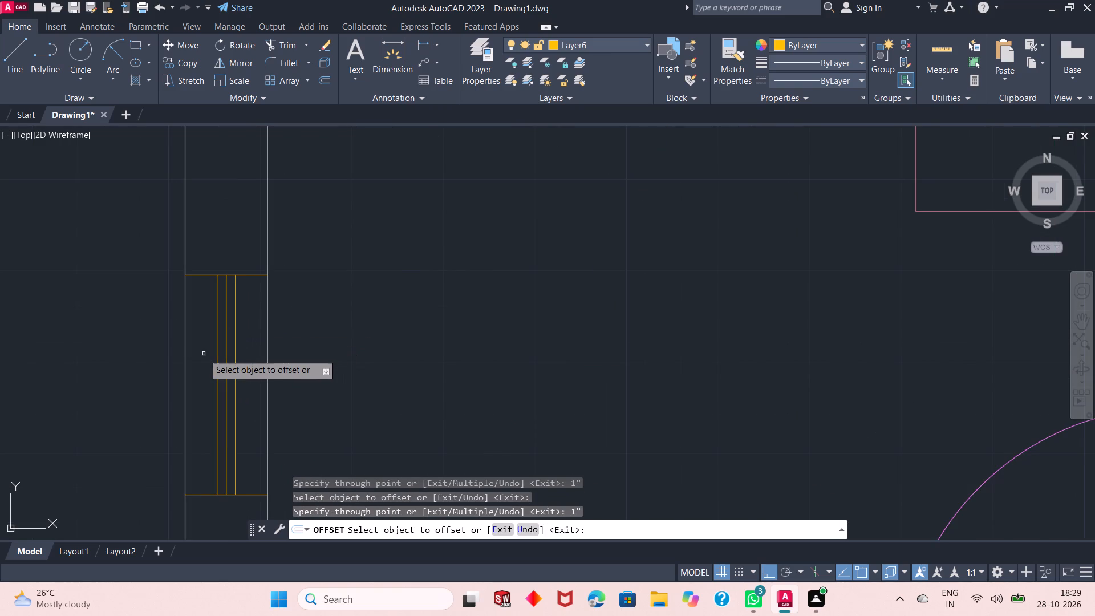
# End the offset and erase the bathroom window's original centre line, keeping the two offset lines.
pyautogui.scroll(-1, 226, 311)
pyautogui.rightClick(310, 290)
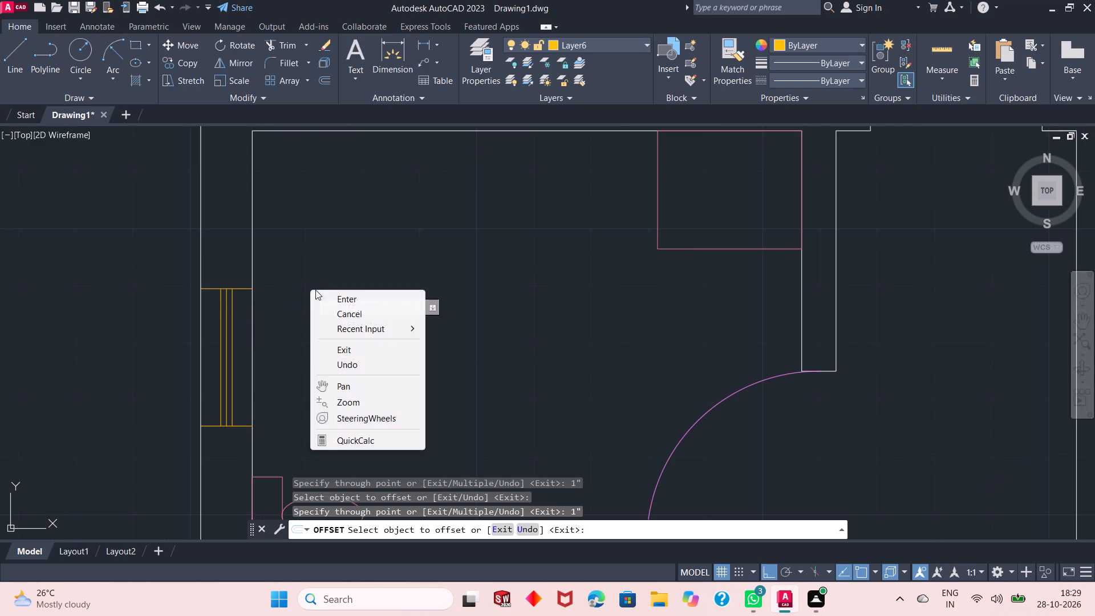
pyautogui.click(330, 295)
pyautogui.click(226, 341)
pyautogui.rightClick(304, 265)
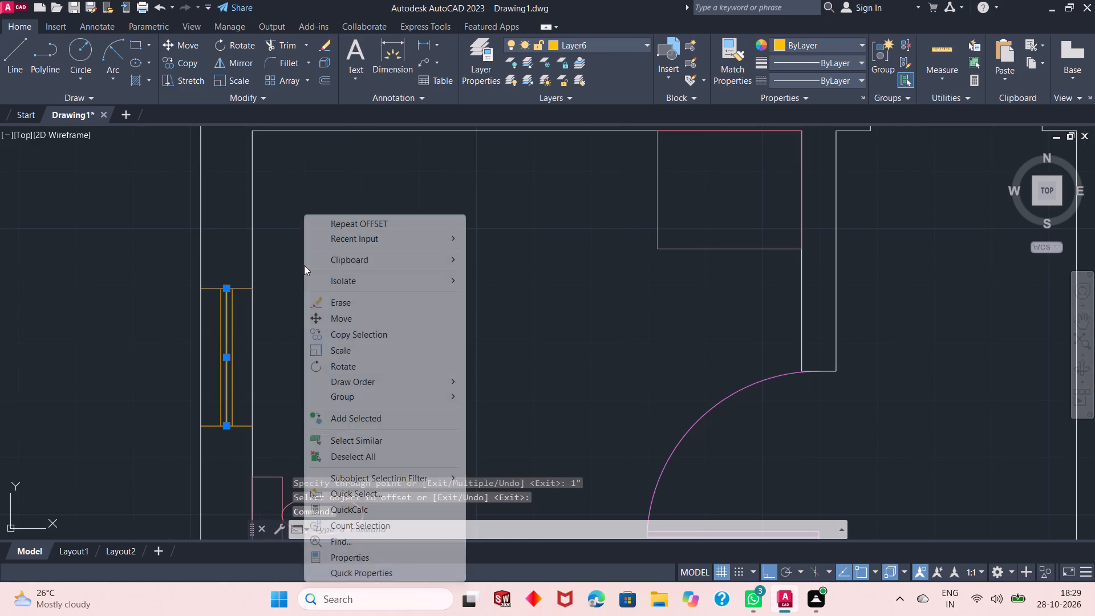
pyautogui.click(335, 303)
# On layer 0, draw a line across the west wall of the southwest bedroom, level with the south pillow's lower edge.
pyautogui.scroll(-2, 342, 307)
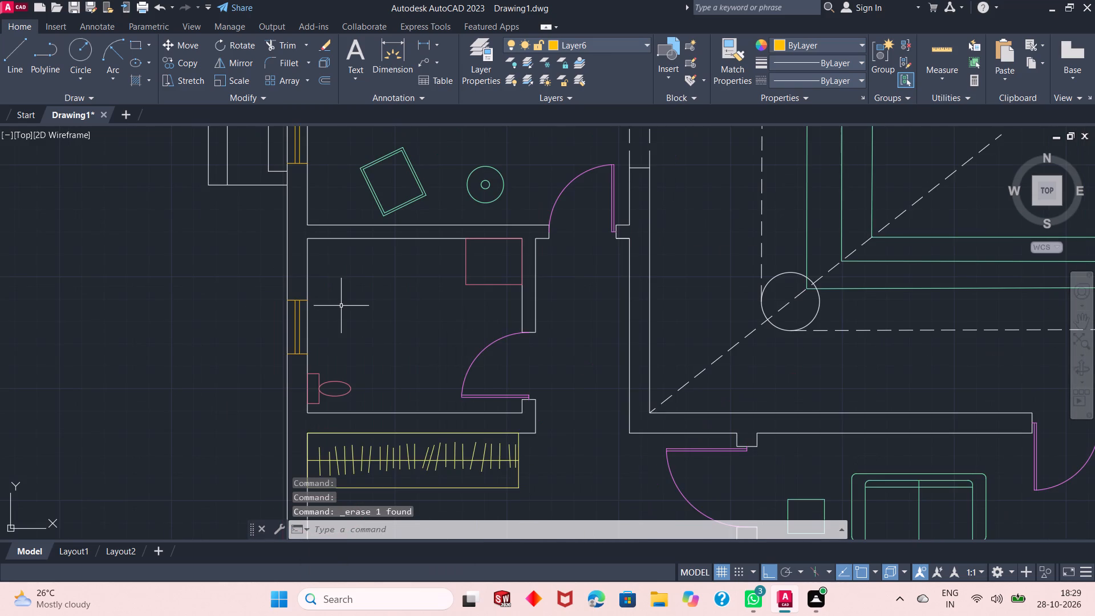
pyautogui.scroll(-1, 278, 283)
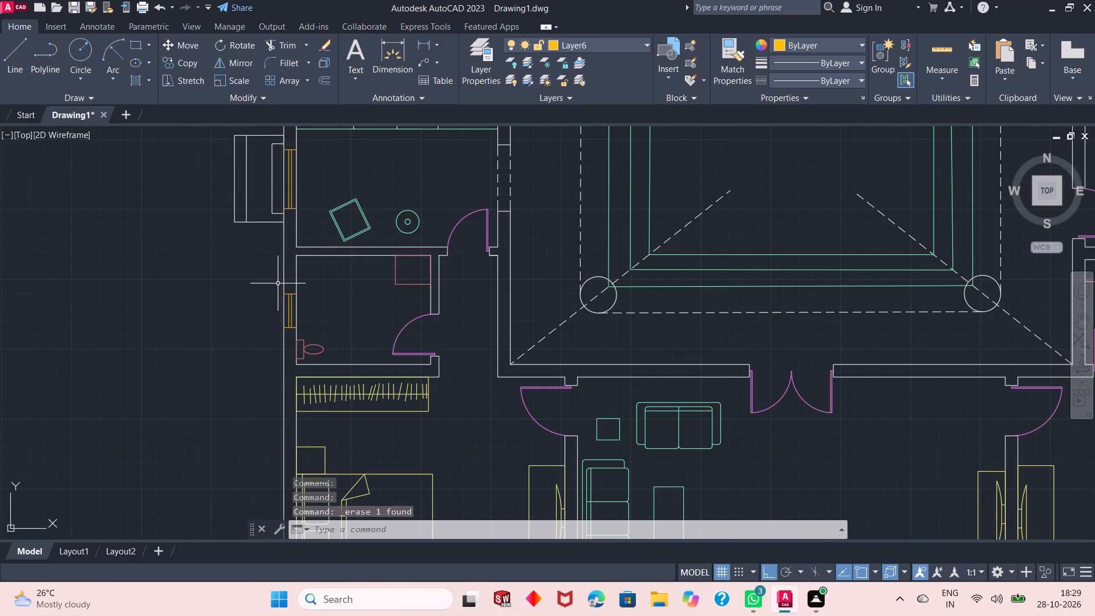
pyautogui.scroll(-1, 278, 283)
pyautogui.scroll(-1, 296, 387)
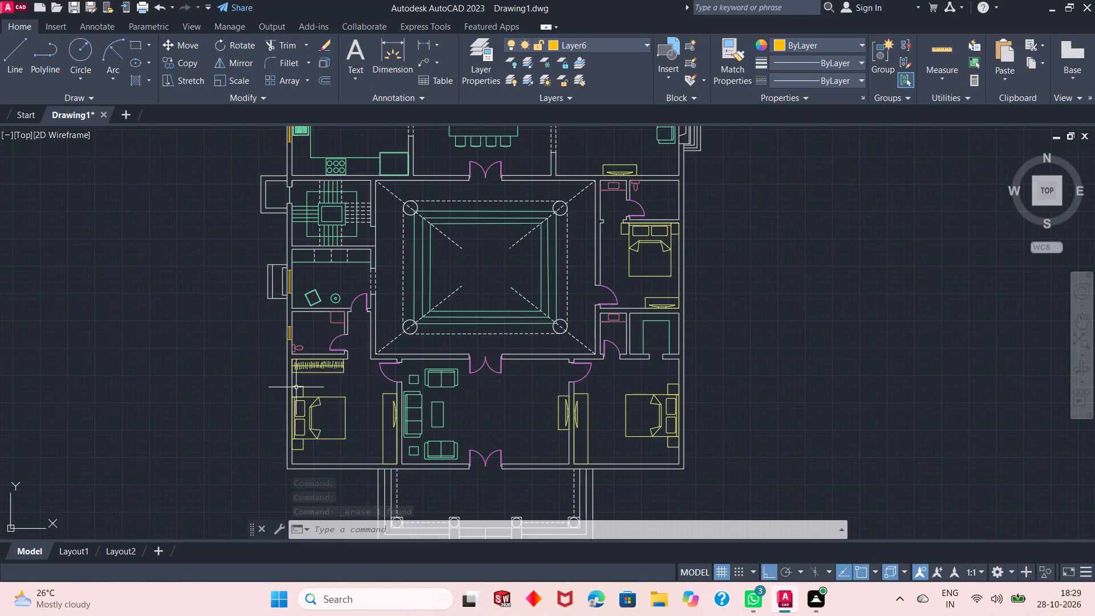
pyautogui.scroll(2, 298, 415)
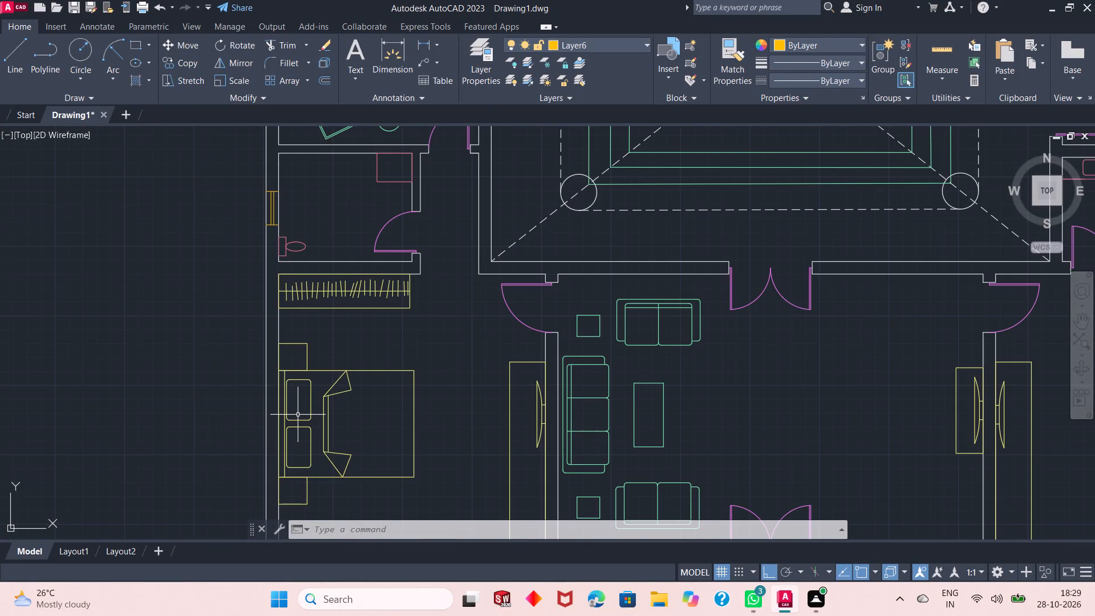
pyautogui.scroll(-1, 293, 363)
pyautogui.scroll(1, 297, 417)
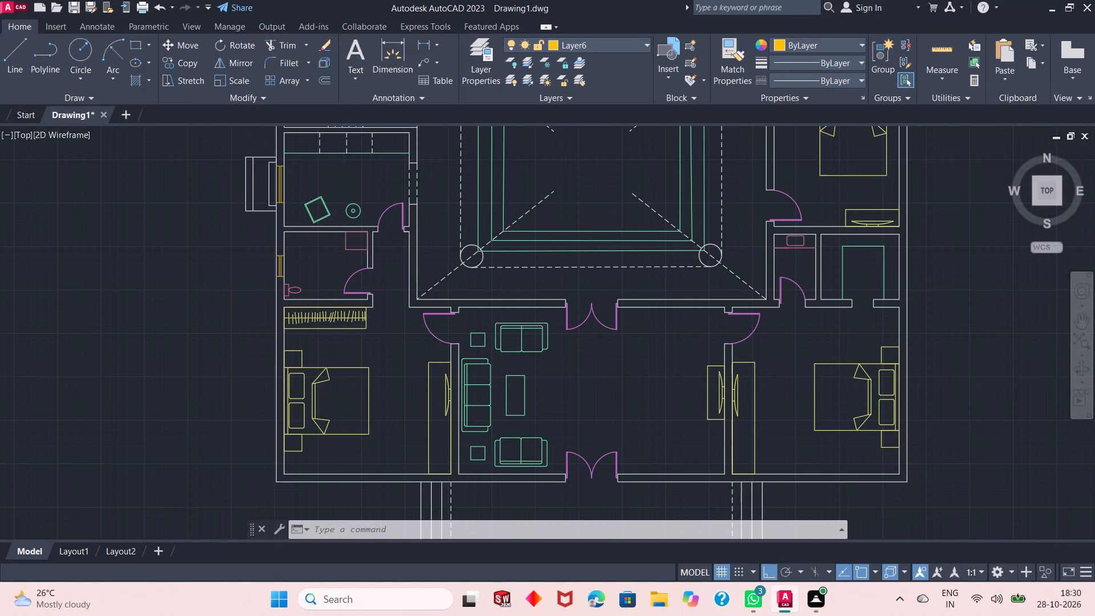
pyautogui.click(617, 40)
pyautogui.click(596, 56)
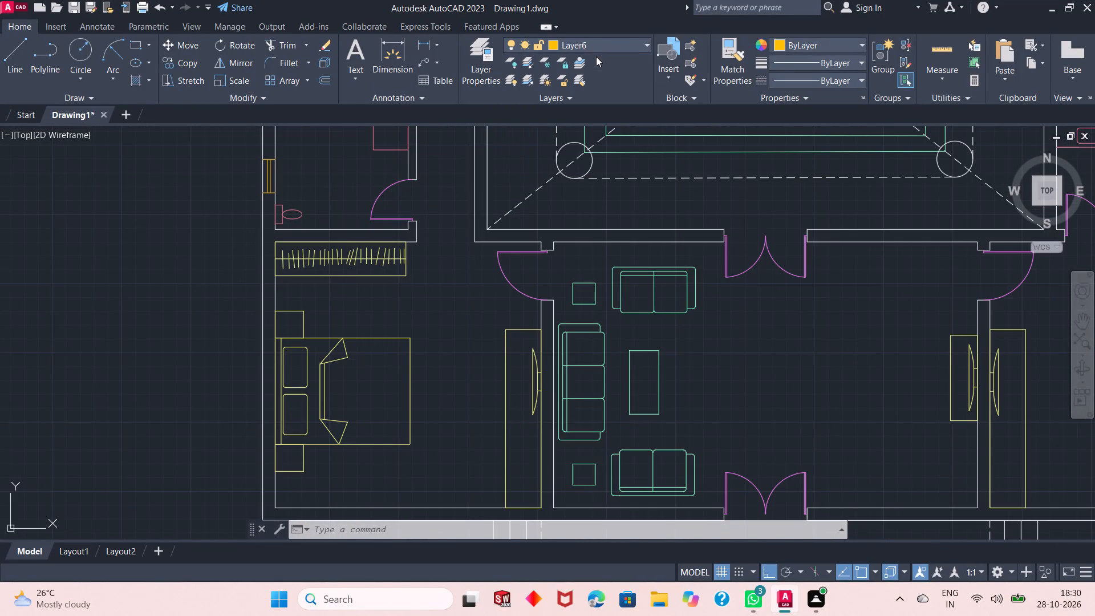
pyautogui.click(1, 67)
pyautogui.click(19, 58)
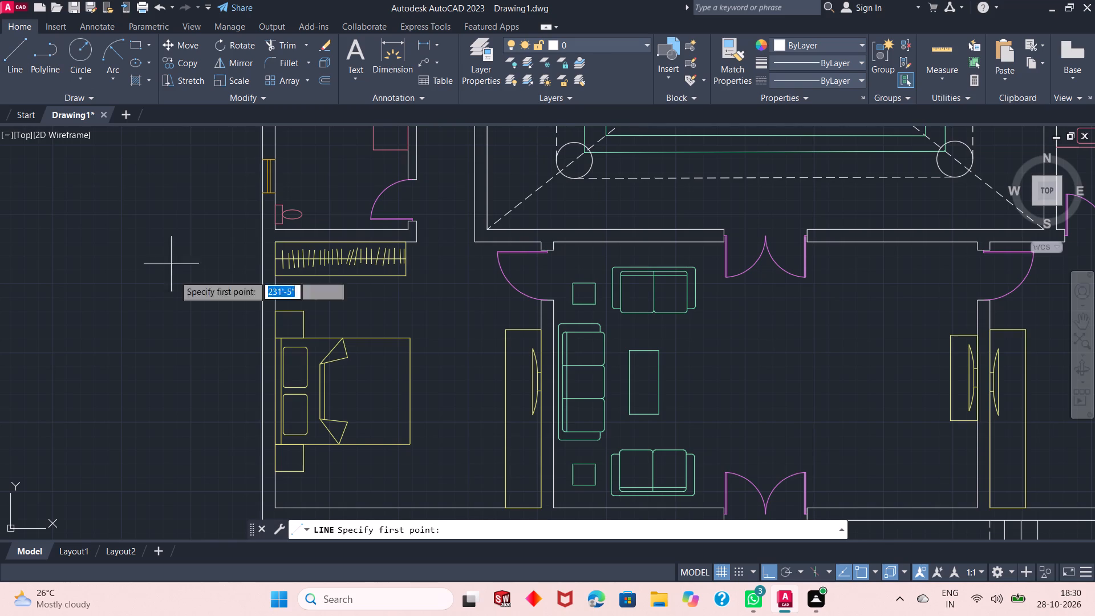
pyautogui.scroll(1, 273, 436)
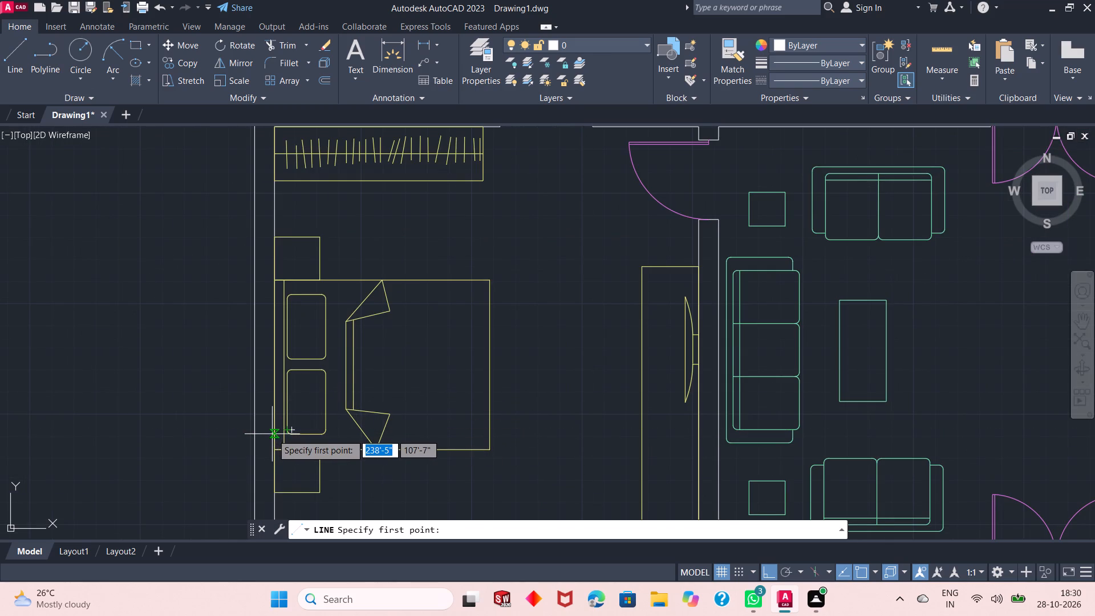
pyautogui.click(272, 434)
pyautogui.click(258, 434)
pyautogui.rightClick(232, 402)
pyautogui.click(237, 403)
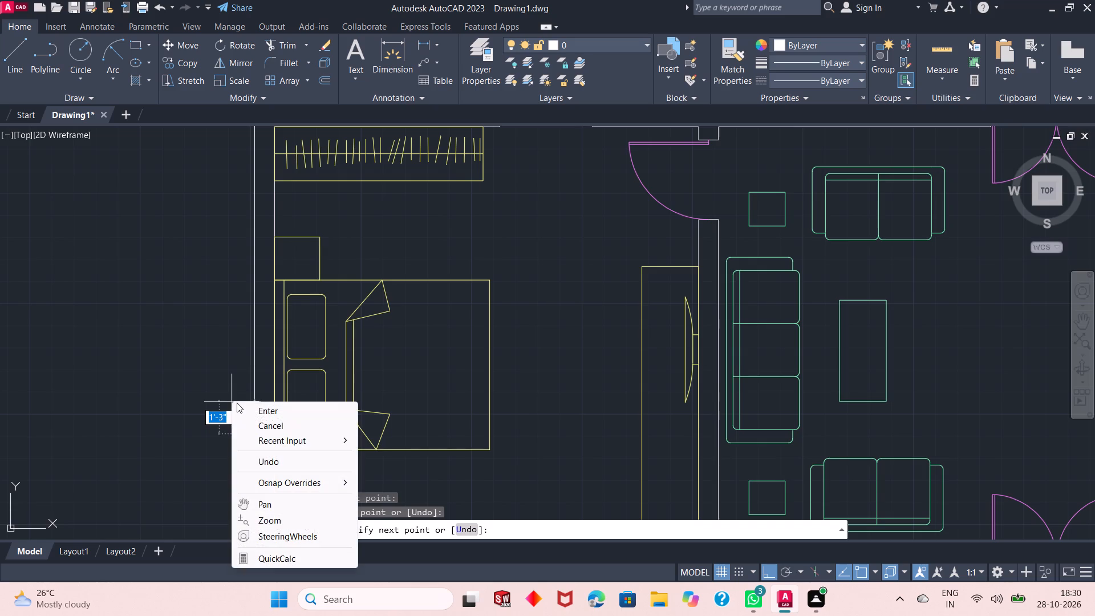
pyautogui.click(281, 407)
# Draw a second line across the bedroom's west wall, just south of the bed's north edge.
pyautogui.rightClick(64, 245)
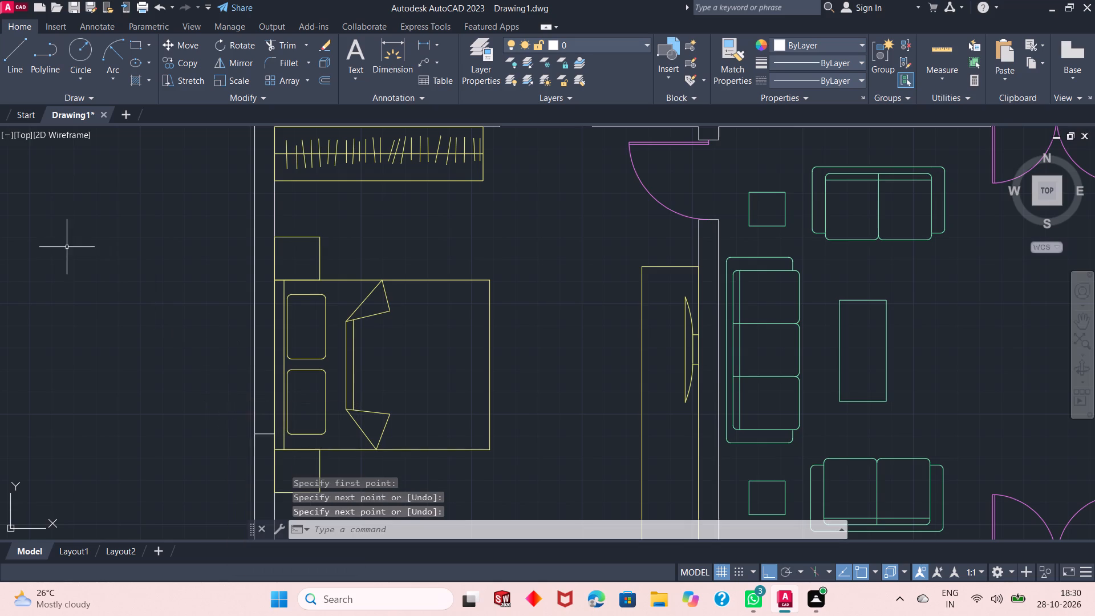
pyautogui.click(88, 248)
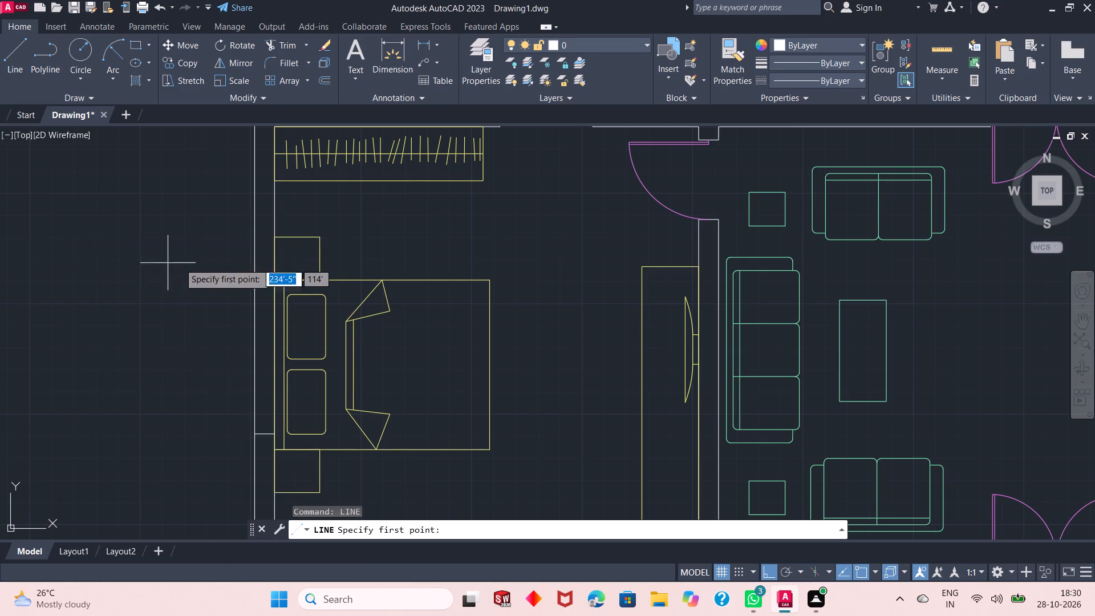
pyautogui.scroll(1, 250, 287)
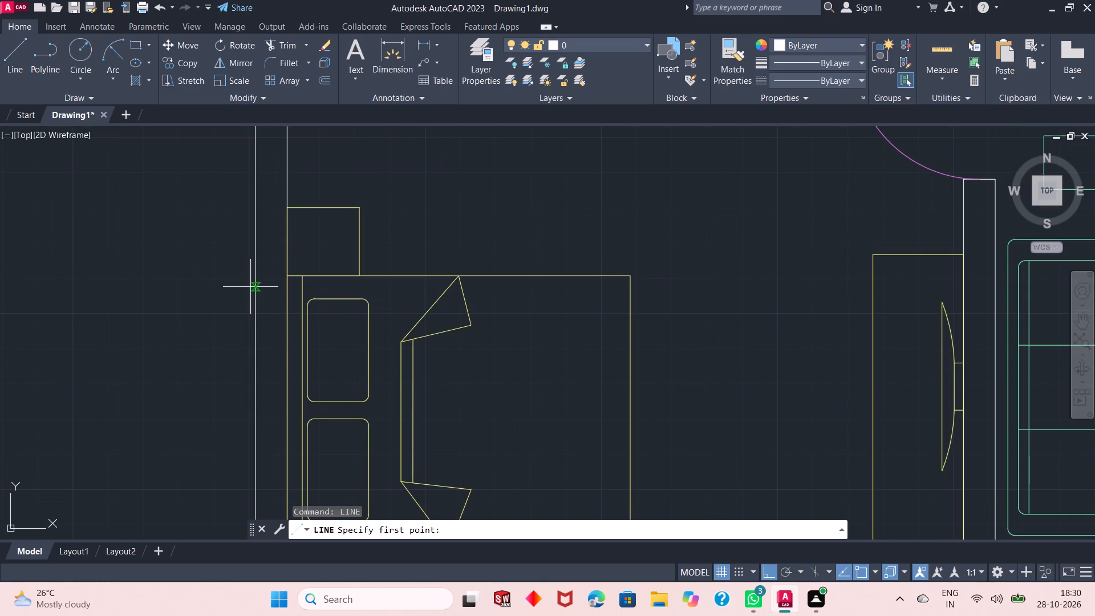
pyautogui.scroll(1, 250, 287)
pyautogui.click(304, 295)
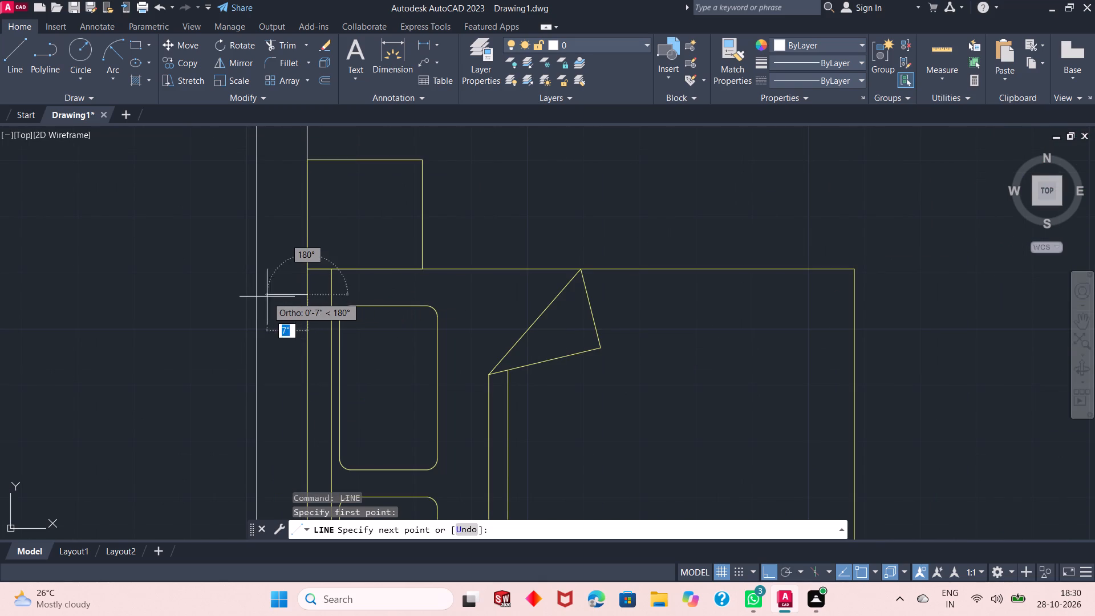
pyautogui.click(258, 296)
pyautogui.rightClick(211, 269)
pyautogui.click(221, 274)
pyautogui.scroll(-2, 233, 248)
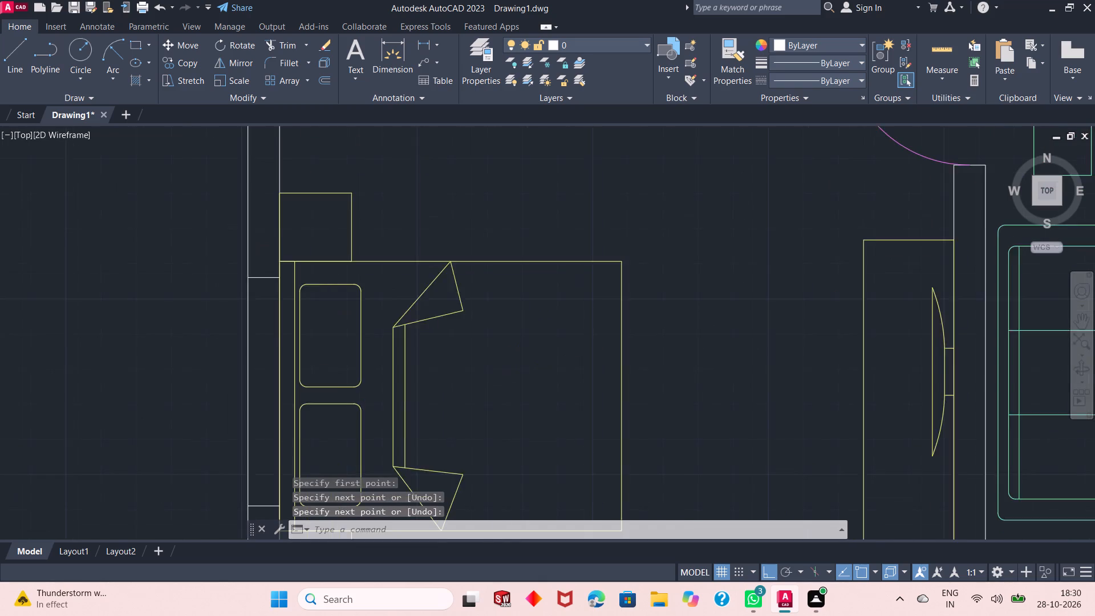
# Trim away the west wall's outer face between the two lines across the wall beside the bed.
pyautogui.click(287, 44)
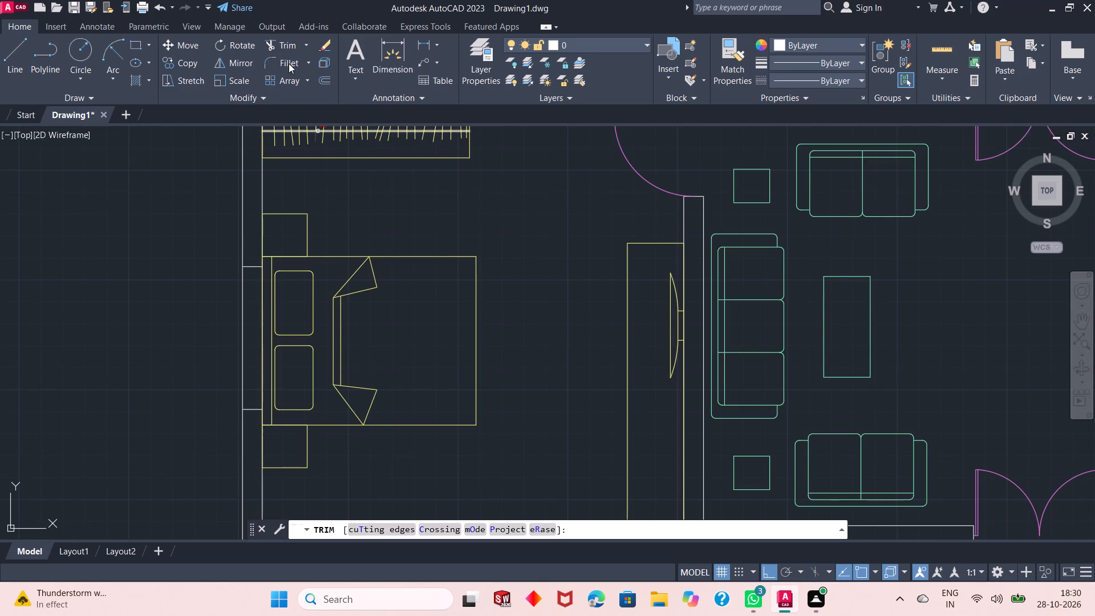
pyautogui.click(242, 299)
pyautogui.rightClick(163, 265)
pyautogui.click(184, 277)
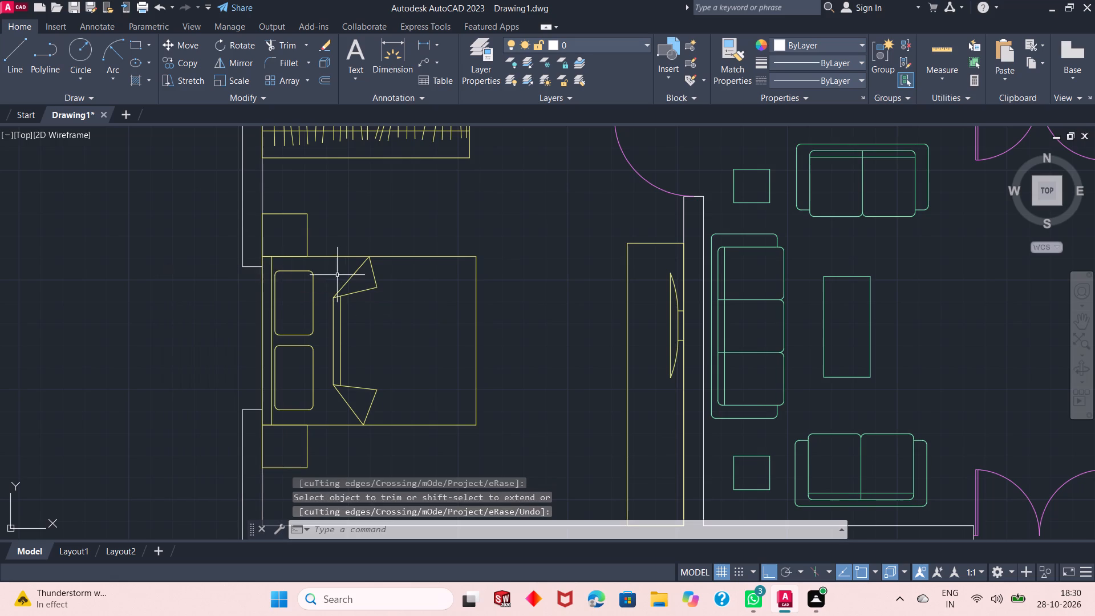
# Draw a vertical line within the bedroom's west wall, joining the midpoints of the two opening end lines.
pyautogui.click(15, 42)
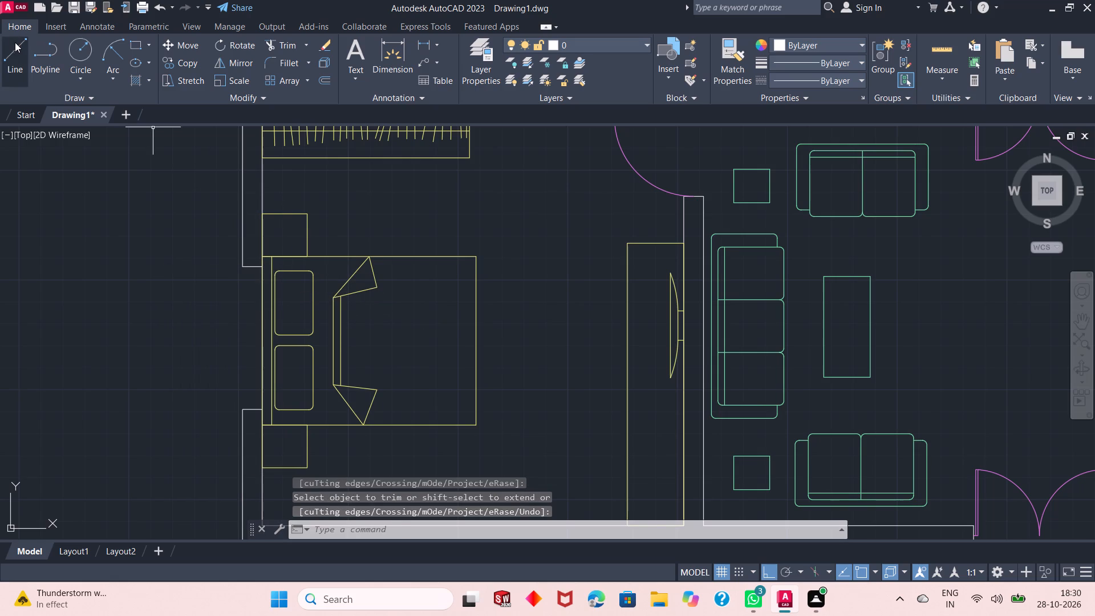
pyautogui.click(253, 266)
pyautogui.click(252, 415)
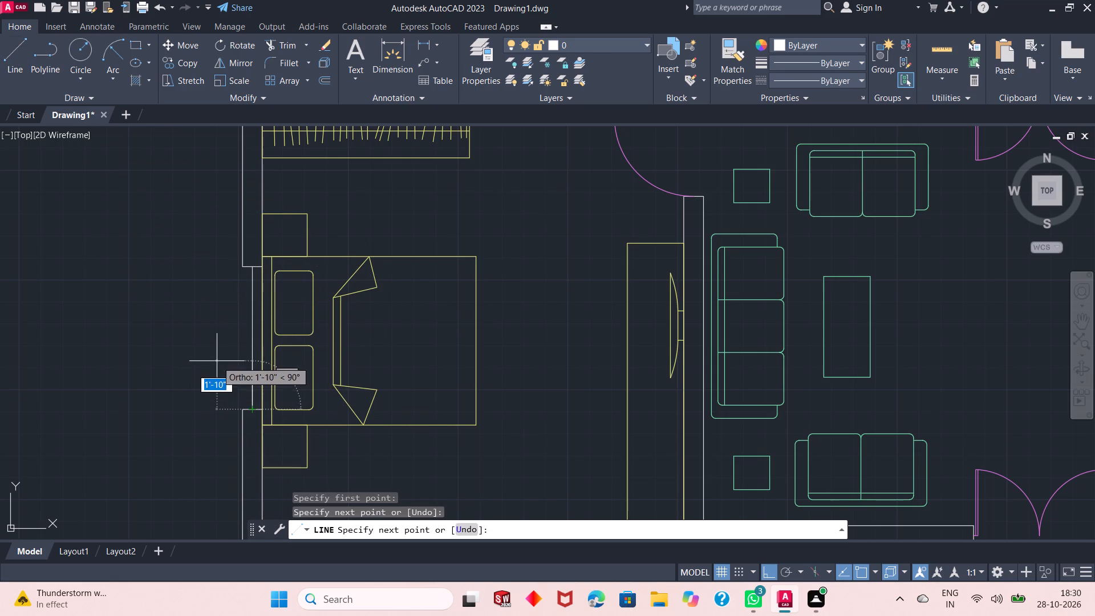
pyautogui.rightClick(216, 361)
pyautogui.click(235, 371)
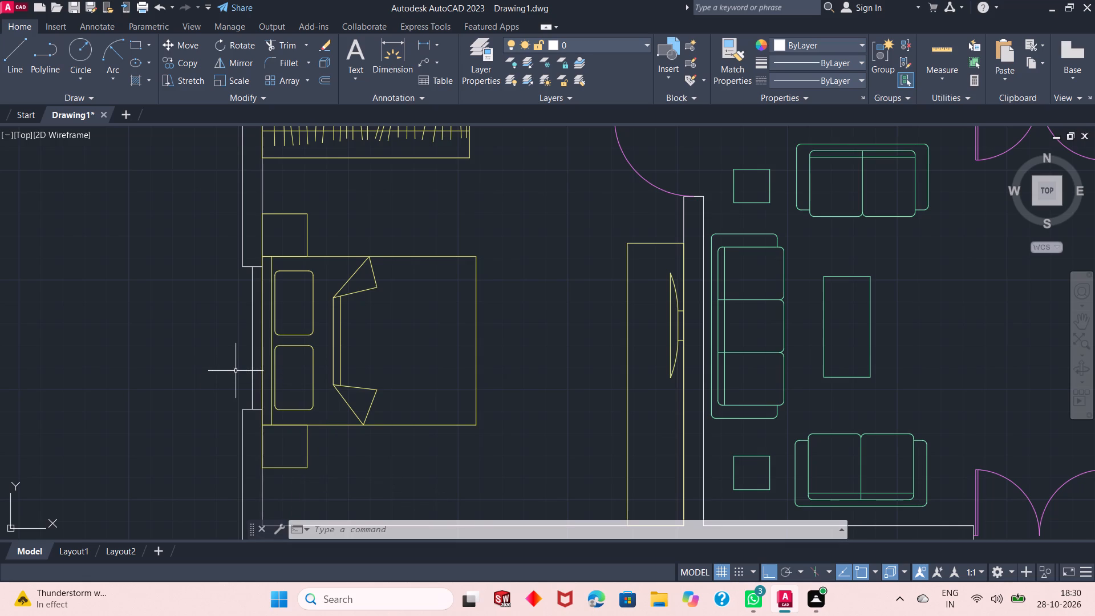
# Outline a projection outside the bedroom's west wall opening, about 1'-9" deep from the centre line and about 5'-5" long.
pyautogui.click(25, 55)
pyautogui.scroll(1, 313, 299)
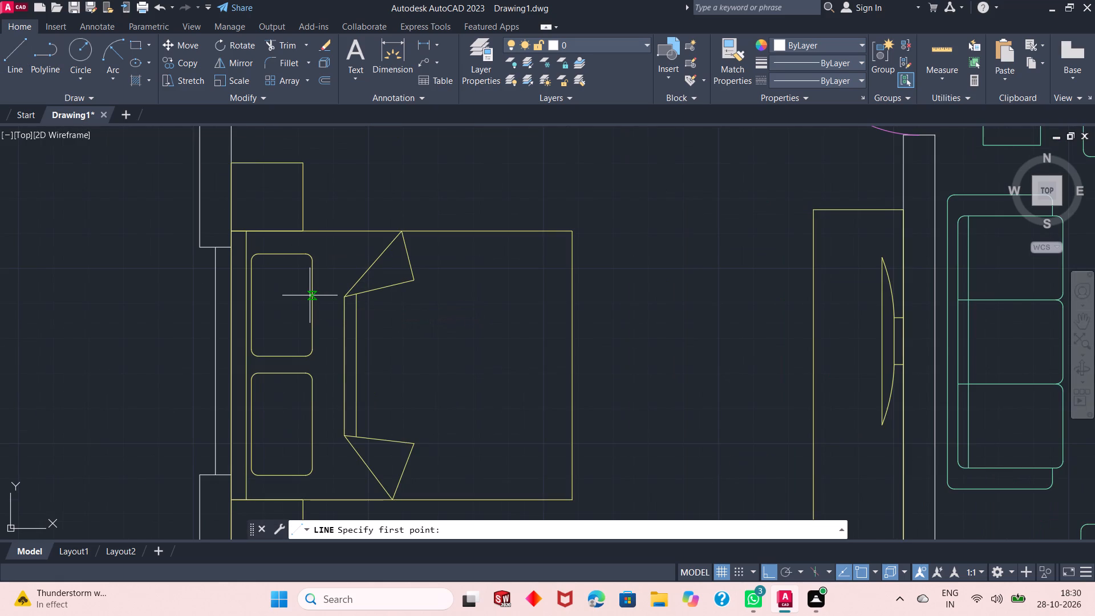
pyautogui.click(211, 246)
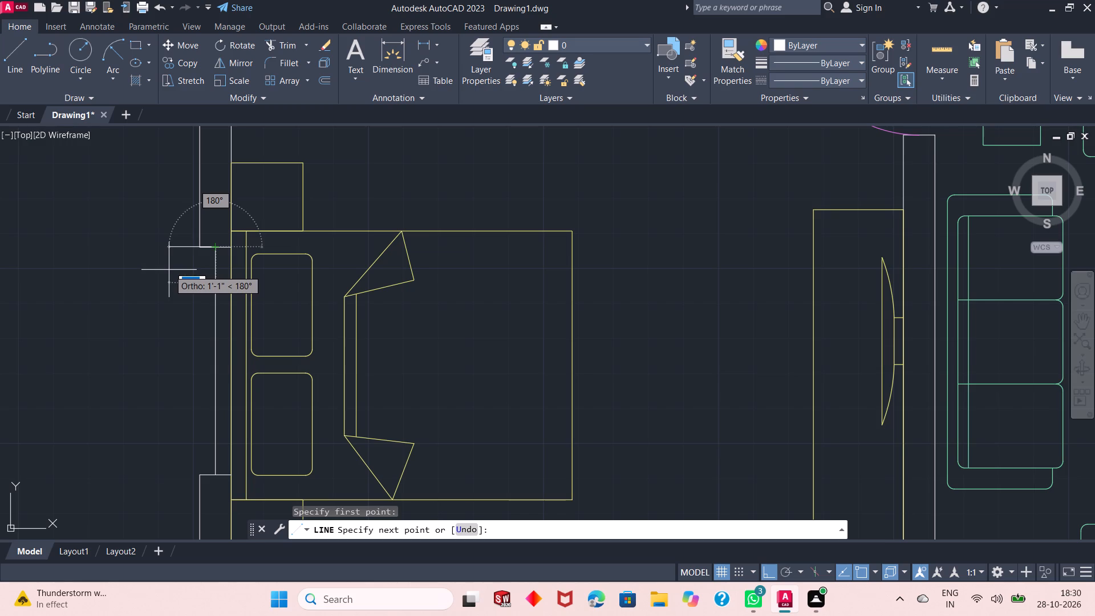
pyautogui.click(141, 271)
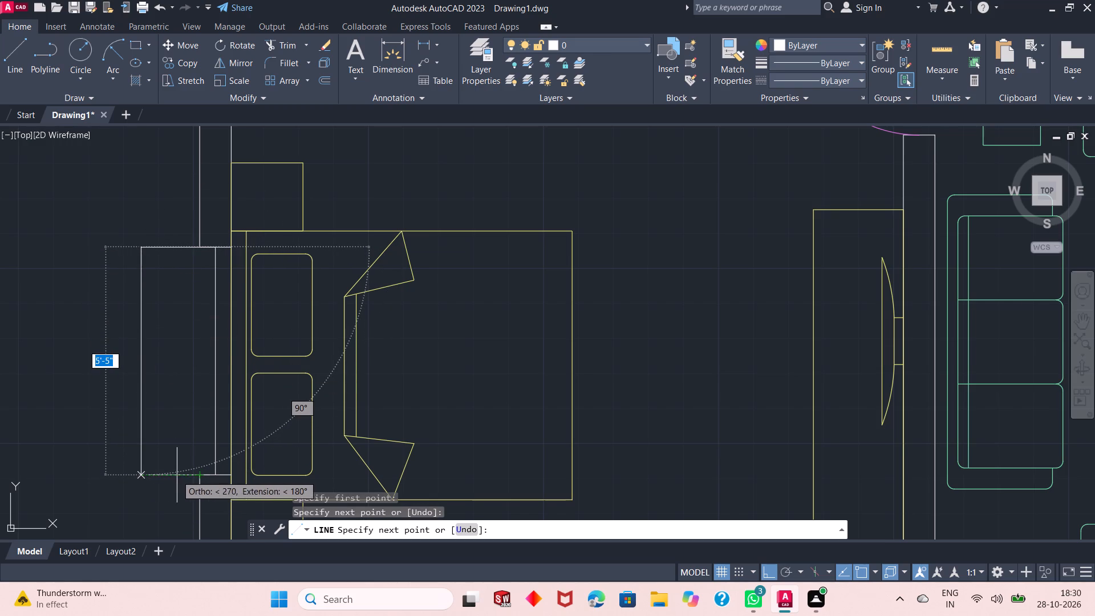
pyautogui.click(139, 473)
pyautogui.click(212, 477)
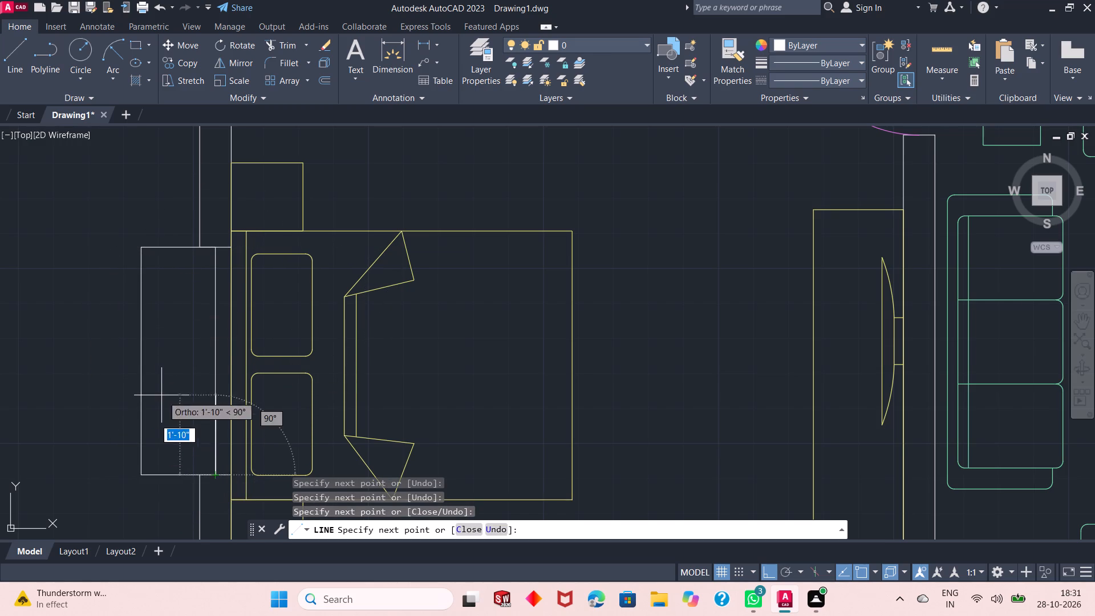
pyautogui.rightClick(161, 395)
pyautogui.click(173, 400)
# Draw an inner outline inside the bedroom projection, starting 3" down the centre line, 1'6" west, 4'11" south and back to the centre line.
pyautogui.click(18, 57)
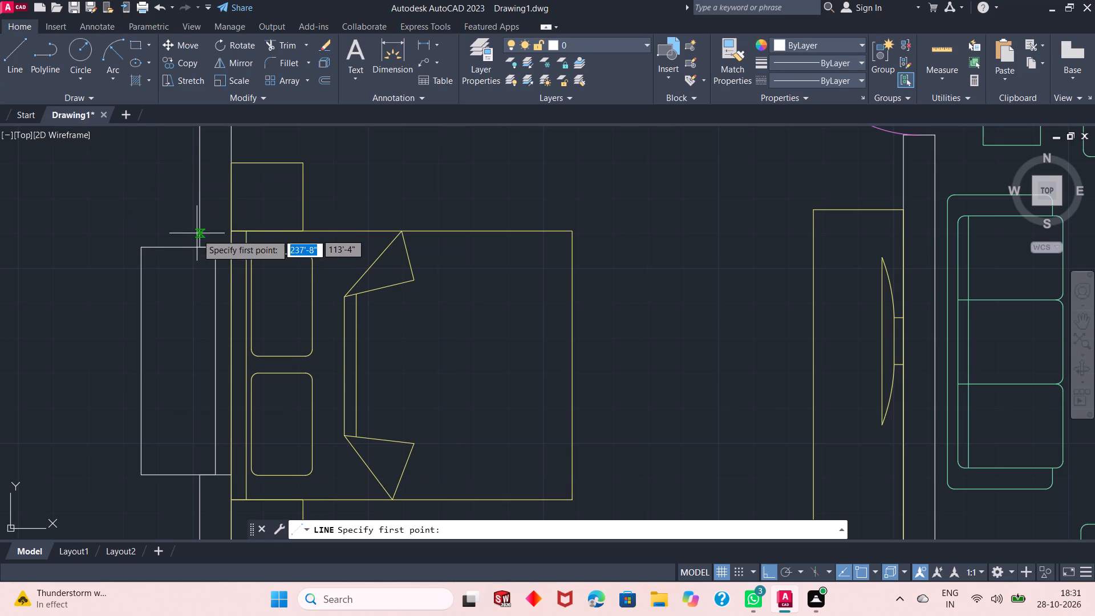
pyautogui.click(213, 250)
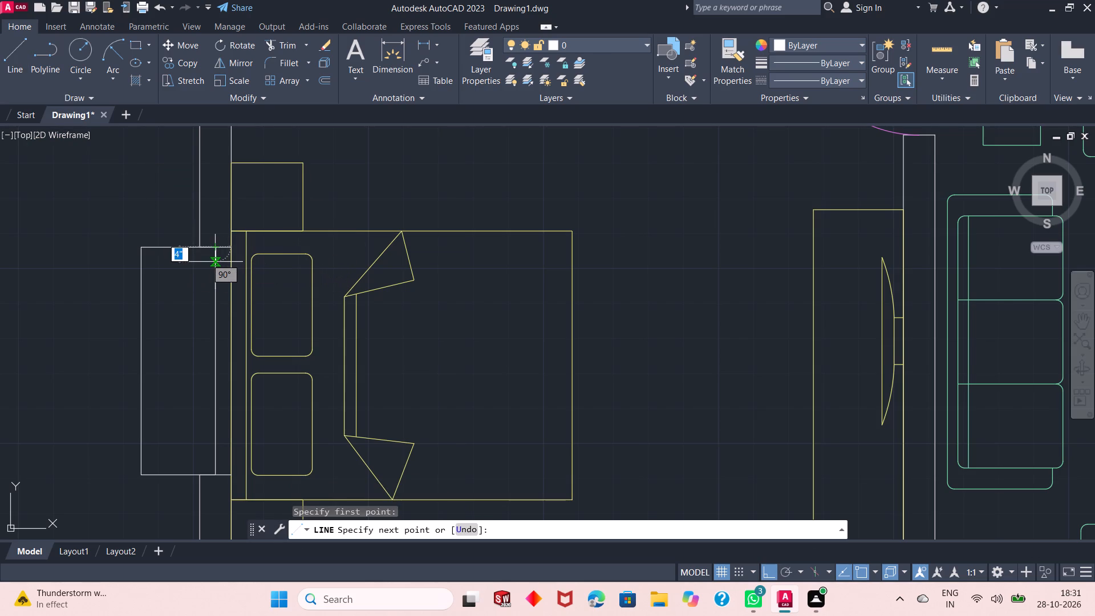
pyautogui.press('3')
pyautogui.hotkey('shift', '"')
pyautogui.press('Return')
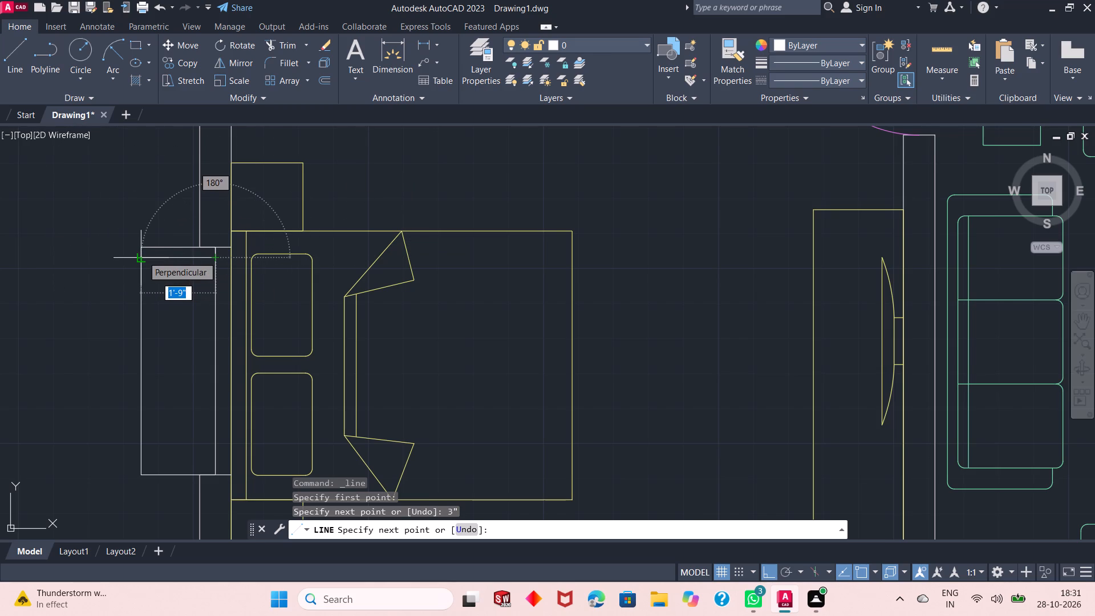
pyautogui.write('1\'6"')
pyautogui.press('Return')
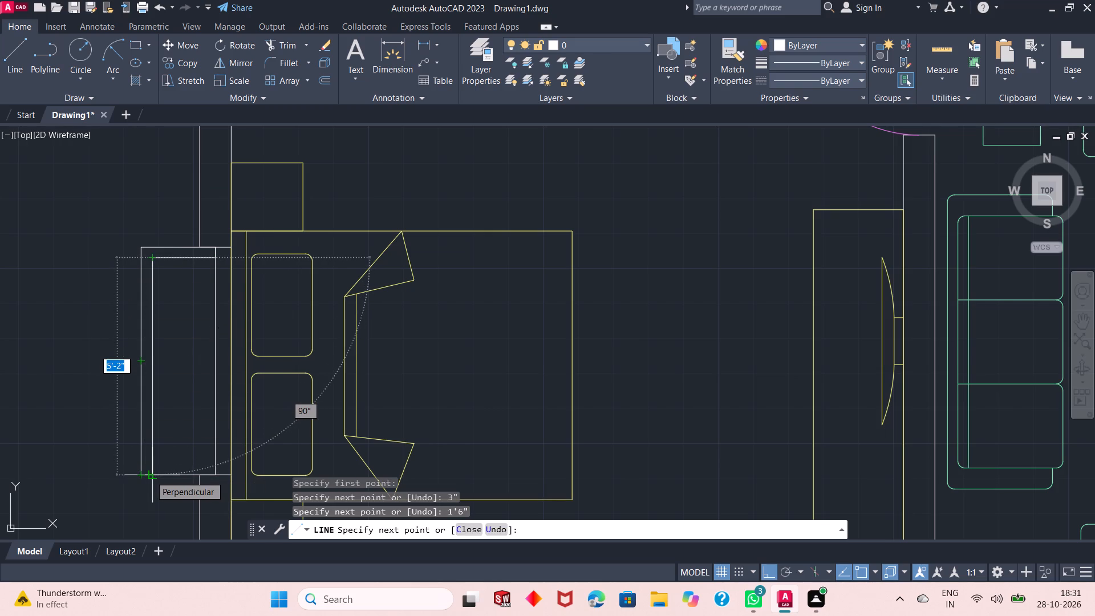
pyautogui.write('4\'11"')
pyautogui.press('Return')
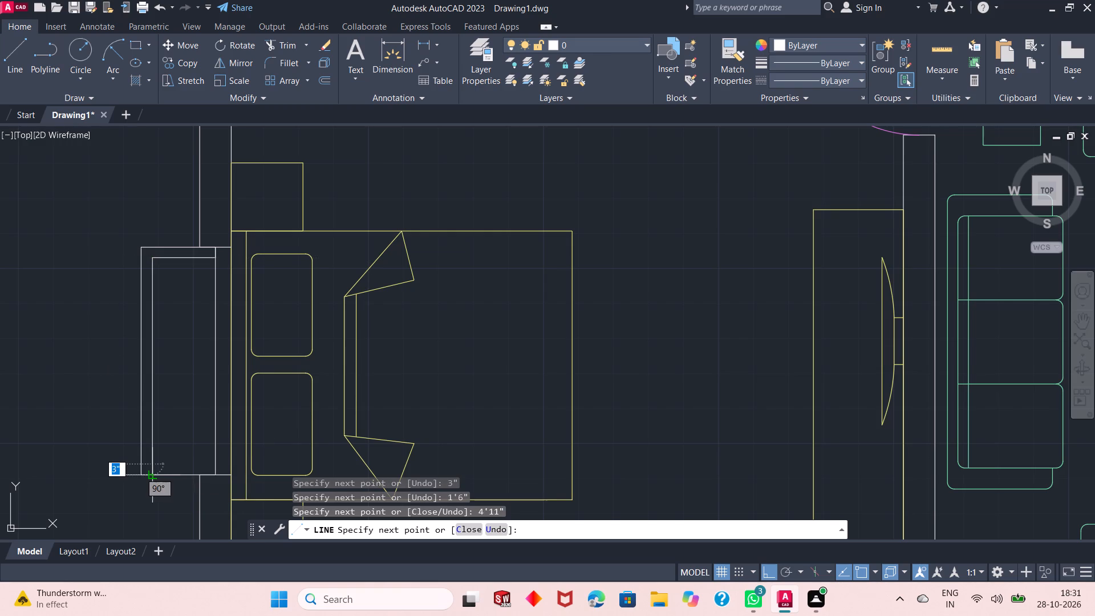
pyautogui.click(215, 462)
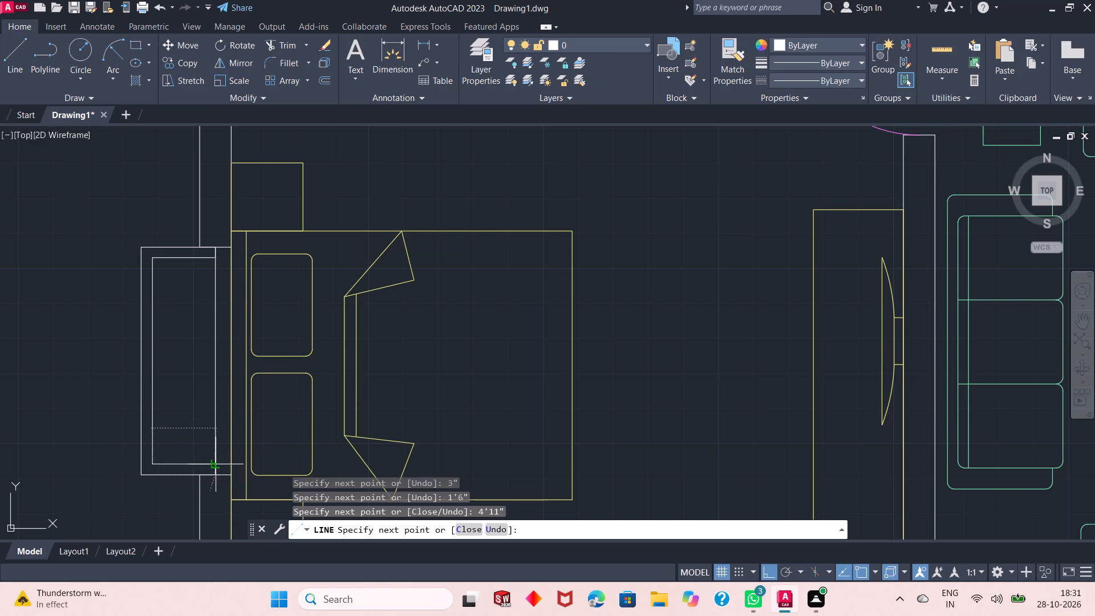
pyautogui.rightClick(209, 412)
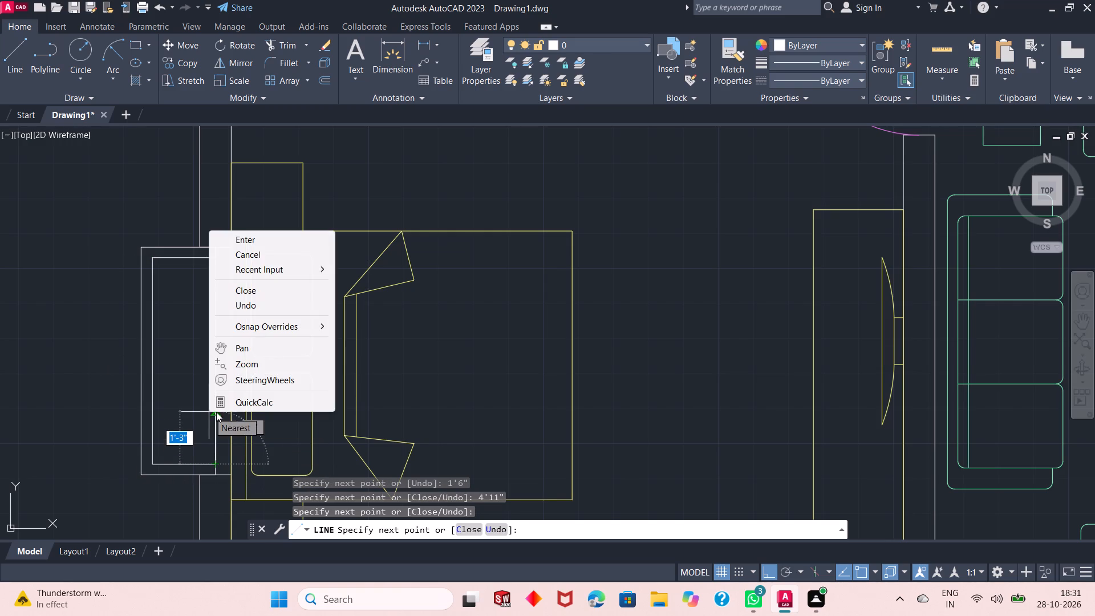
pyautogui.click(246, 236)
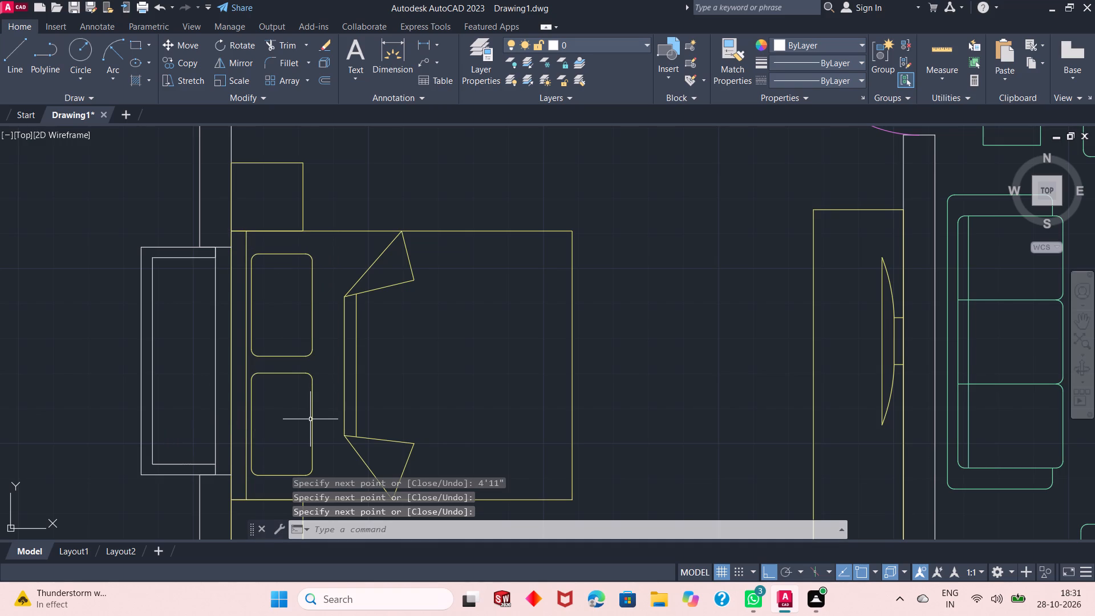
# Draw an outer outline around the bedroom projection from its upper wall corner: 4" north, 1'9" west, 6'1" south, and back to the wall.
pyautogui.click(10, 52)
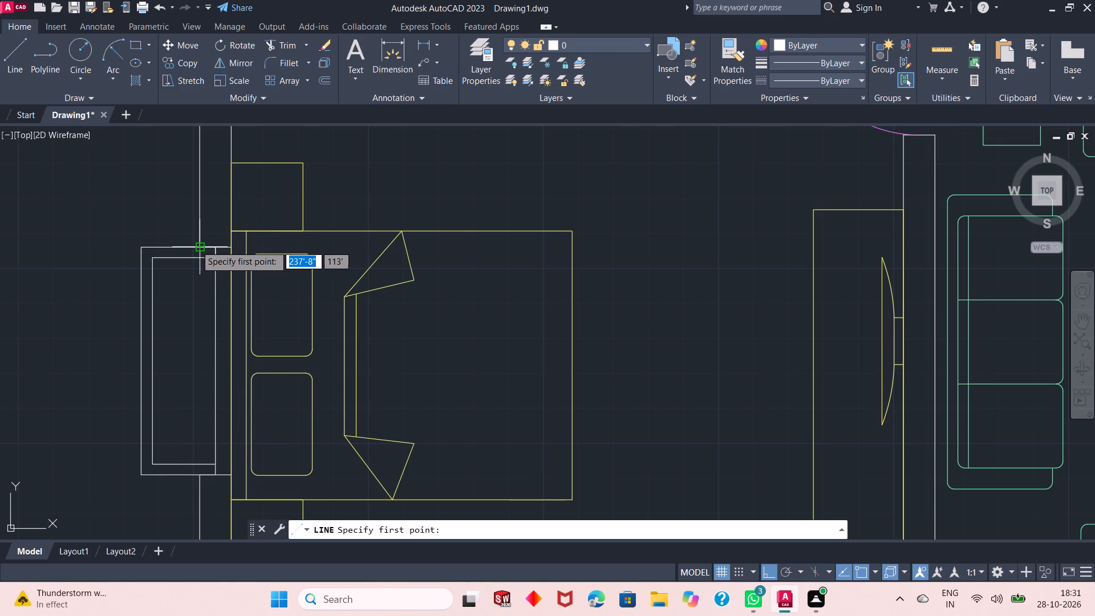
pyautogui.click(196, 245)
pyautogui.write('4"')
pyautogui.press('Return')
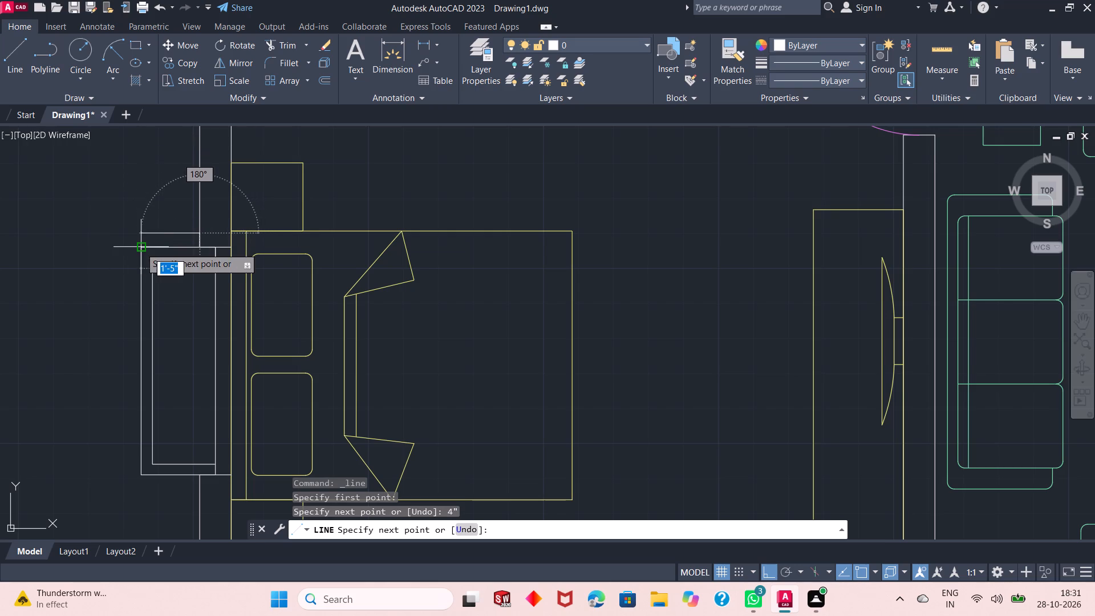
pyautogui.write("1'9")
pyautogui.hotkey('shift', '"')
pyautogui.press('Return')
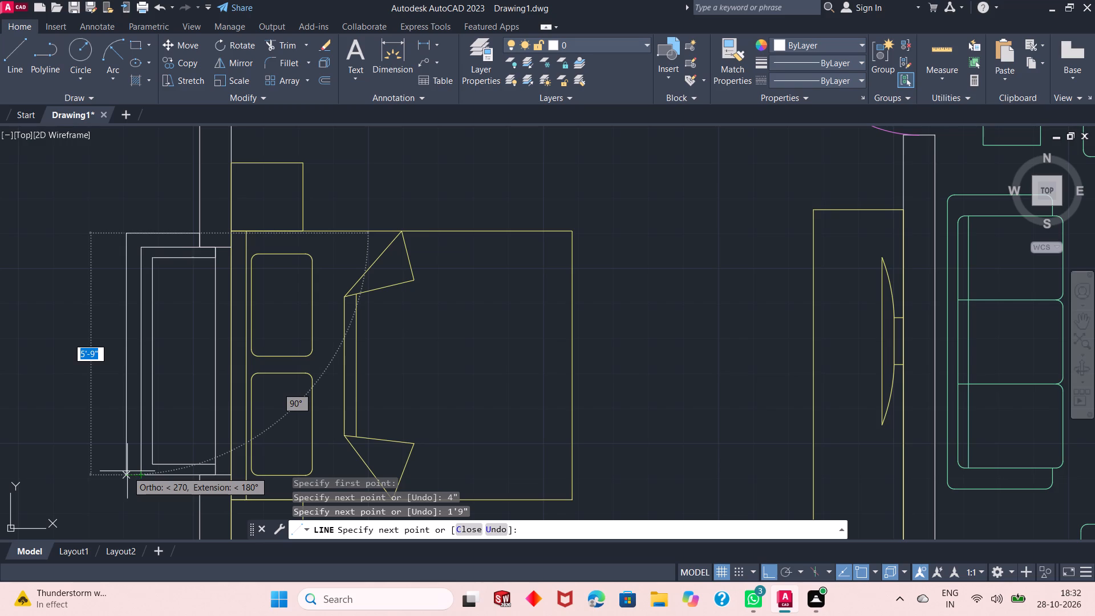
pyautogui.write('6\'1"')
pyautogui.press('Return')
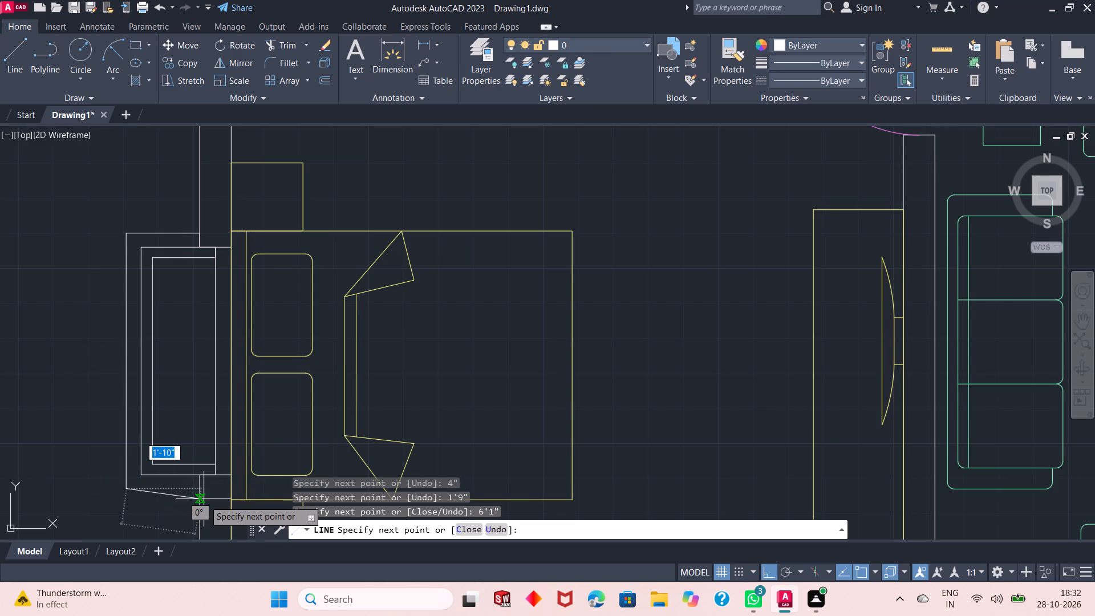
pyautogui.click(202, 488)
pyautogui.rightClick(202, 488)
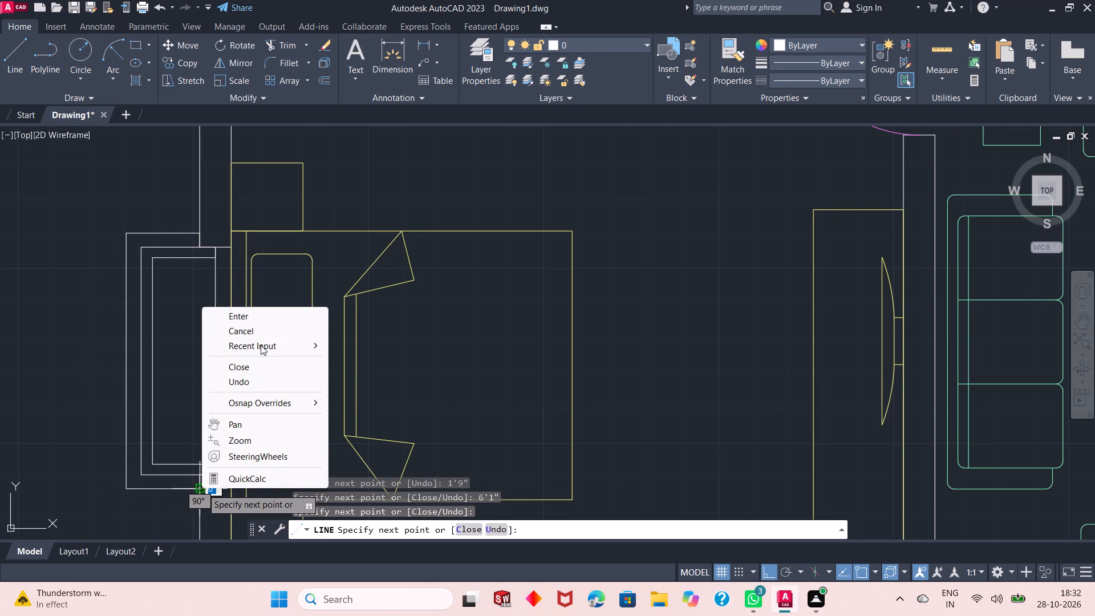
pyautogui.click(261, 319)
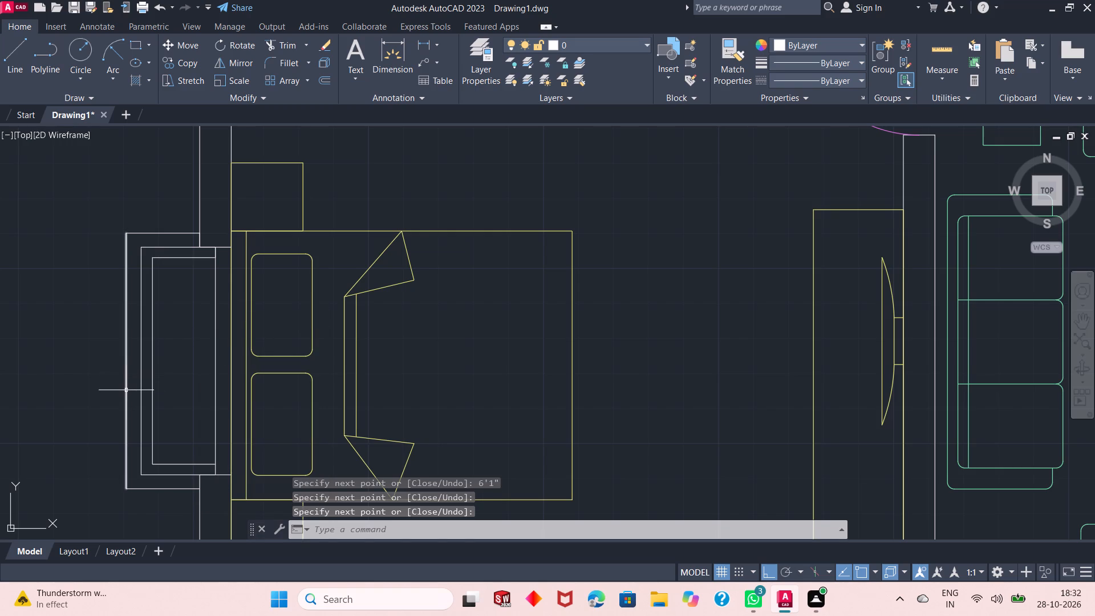
# On Layer5, draw a dashed line about 1'-9" west from the wall at the bathroom's north edge, then south to the bedroom projection.
pyautogui.scroll(-3, 128, 412)
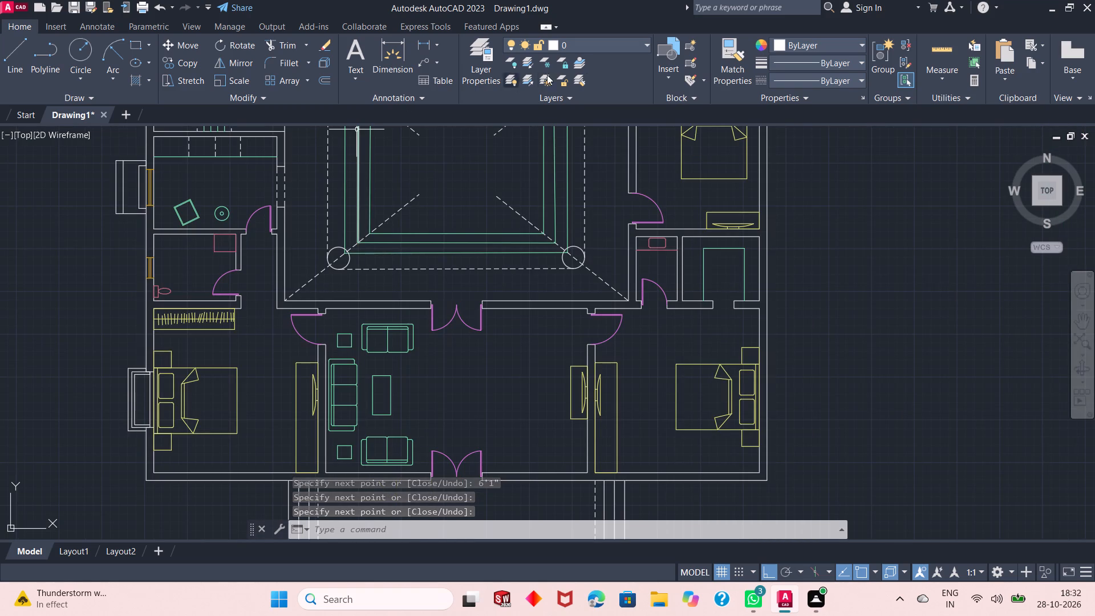
pyautogui.click(606, 47)
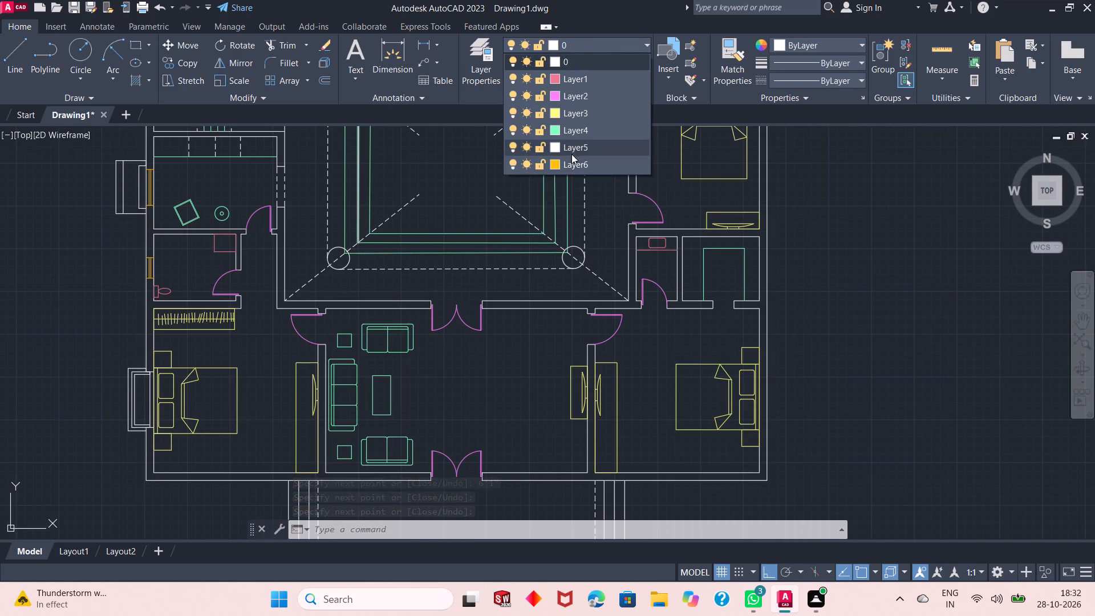
pyautogui.click(572, 153)
pyautogui.click(19, 68)
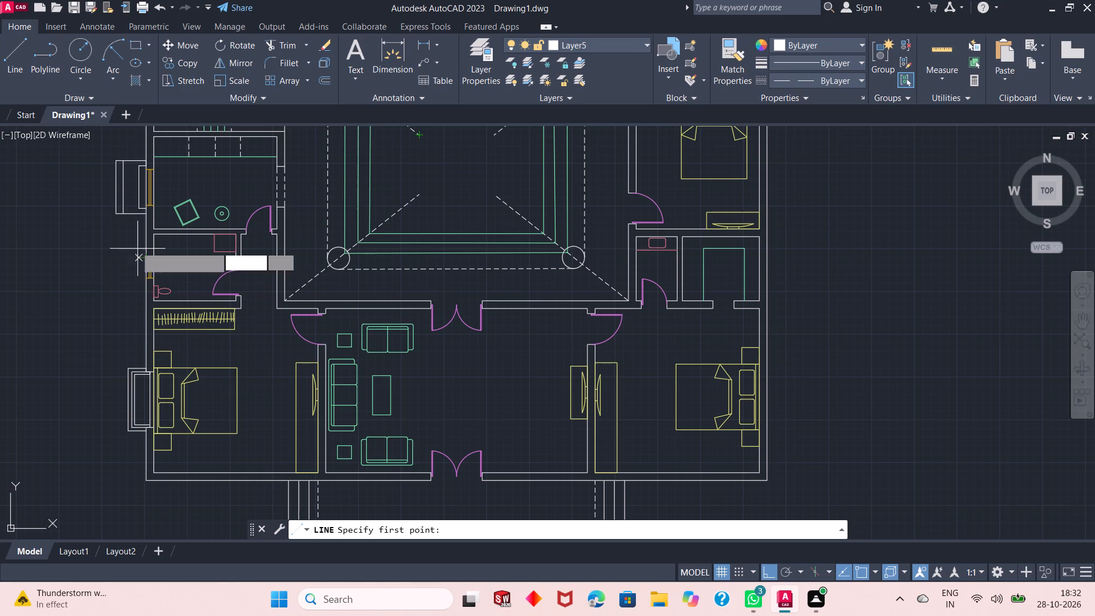
pyautogui.scroll(3, 145, 230)
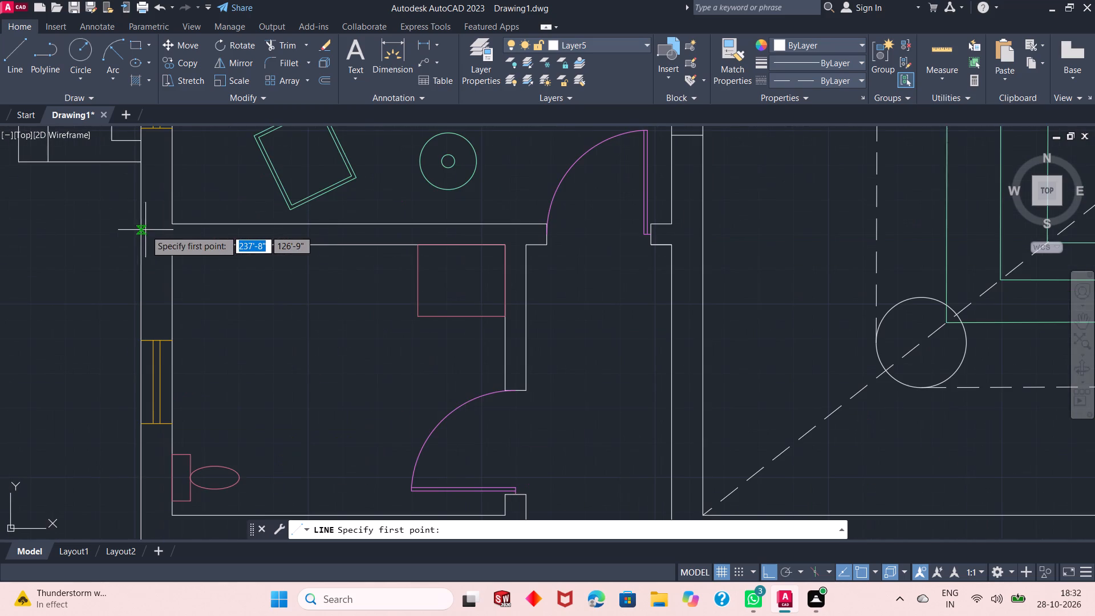
pyautogui.click(142, 224)
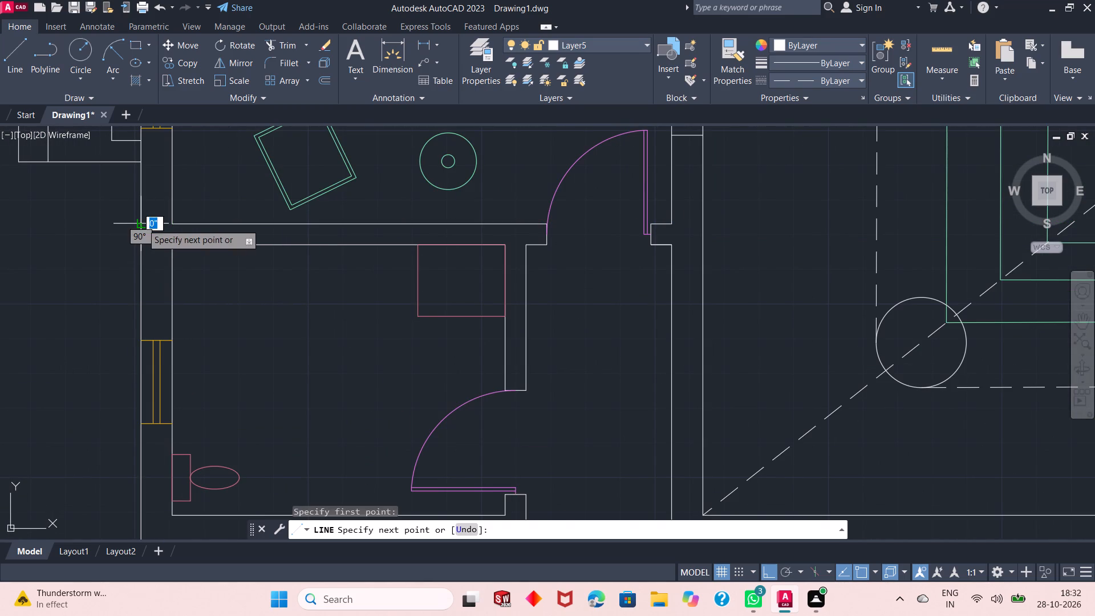
pyautogui.scroll(-3, 95, 221)
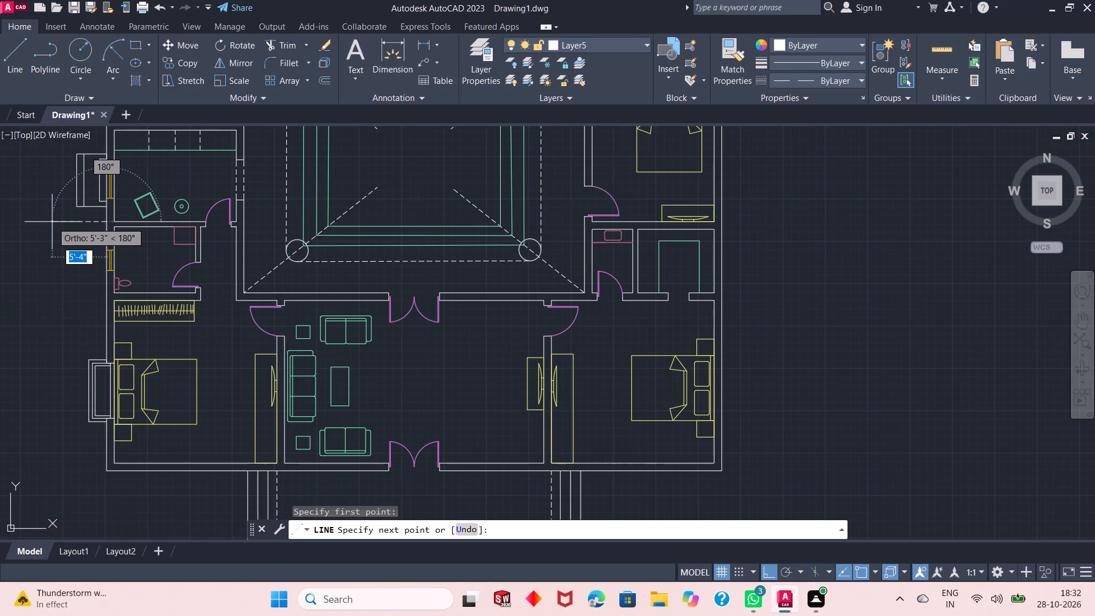
pyautogui.scroll(1, 52, 222)
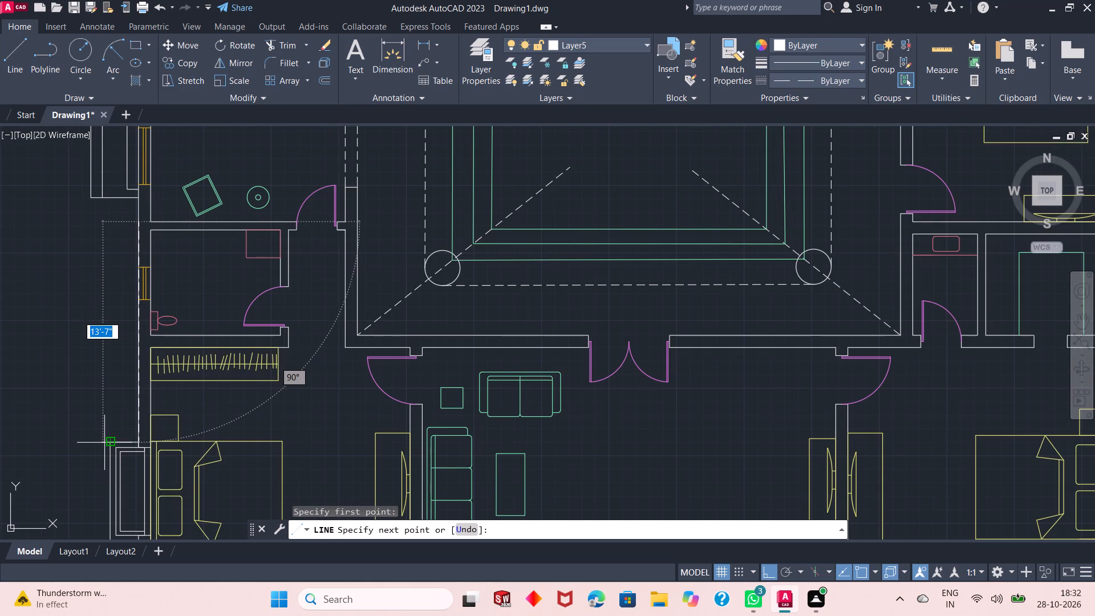
pyautogui.click(108, 223)
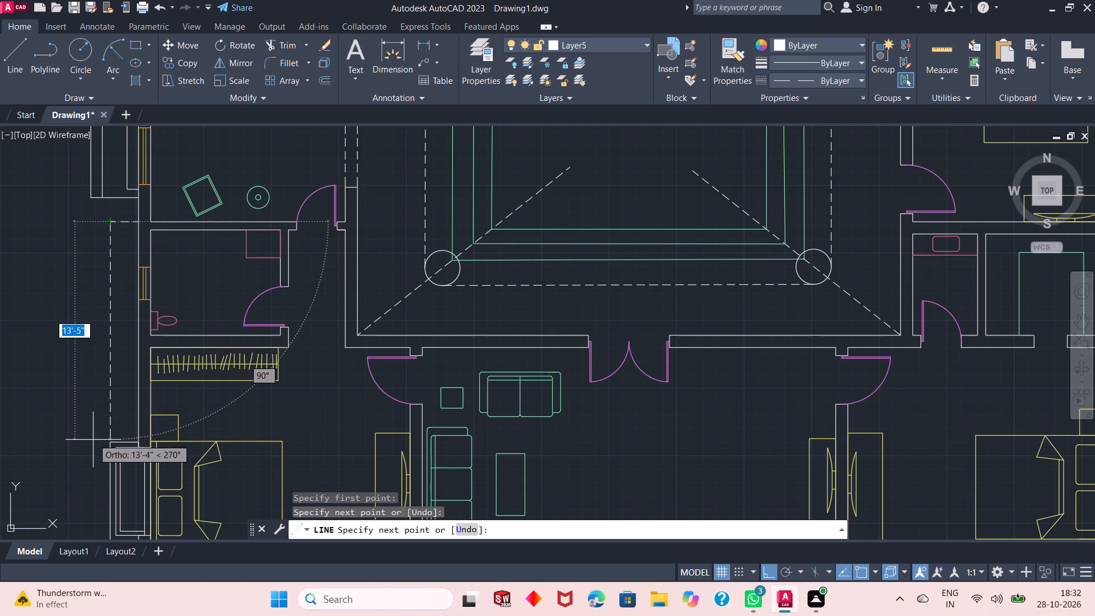
pyautogui.click(108, 441)
pyautogui.rightClick(123, 368)
pyautogui.click(145, 375)
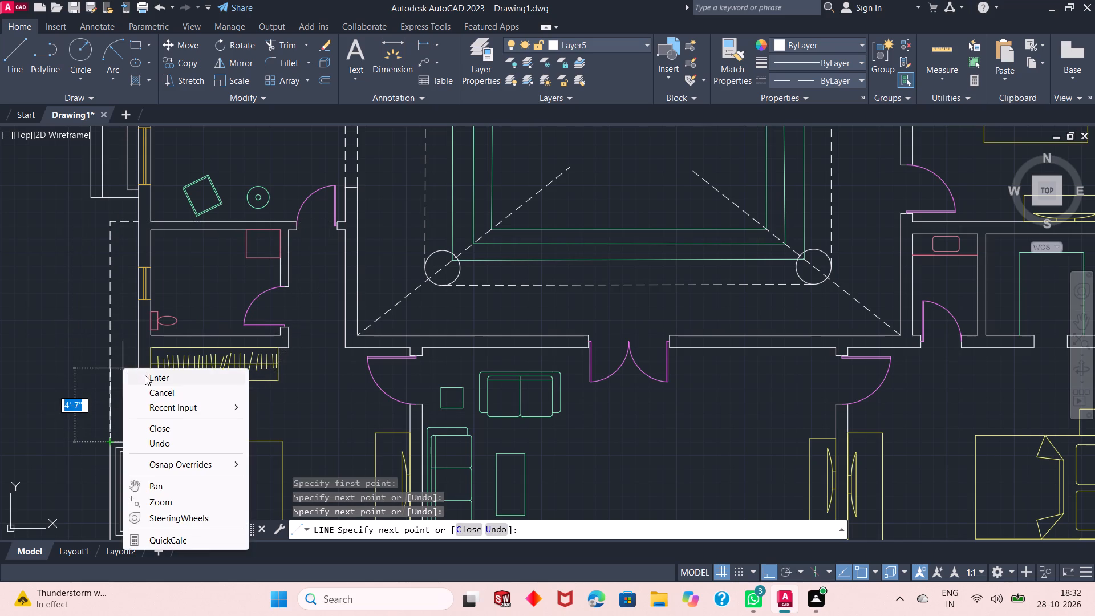
# Continue the dashed outline from the bedroom projection's southwest corner, south past the house corner and about 15'-8" east to the front porch's edge.
pyautogui.scroll(-3, 202, 228)
pyautogui.scroll(2, 190, 366)
pyautogui.rightClick(92, 160)
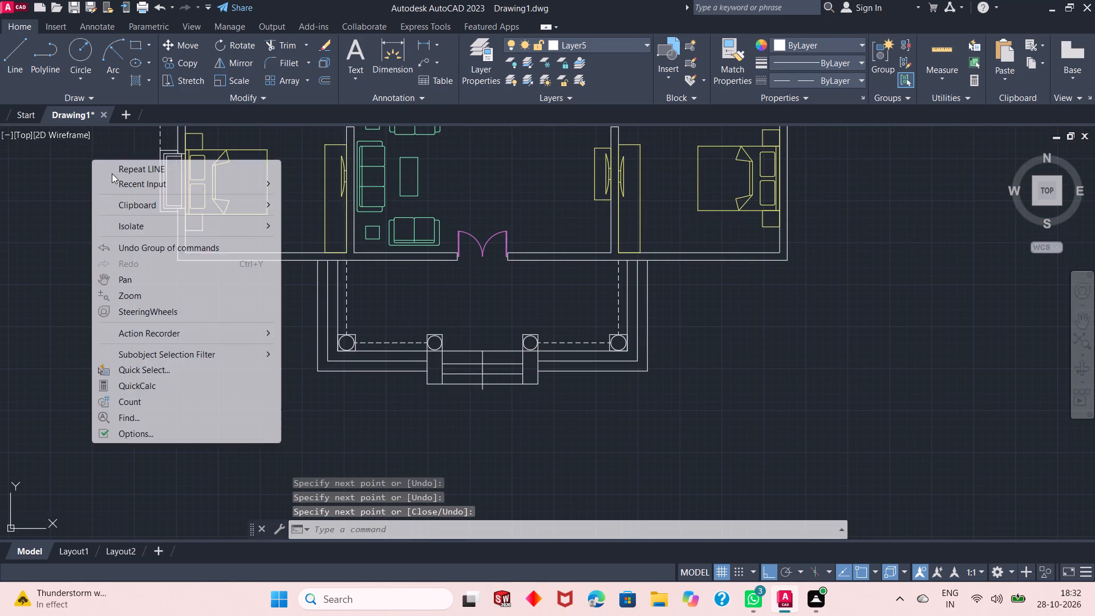
pyautogui.click(124, 171)
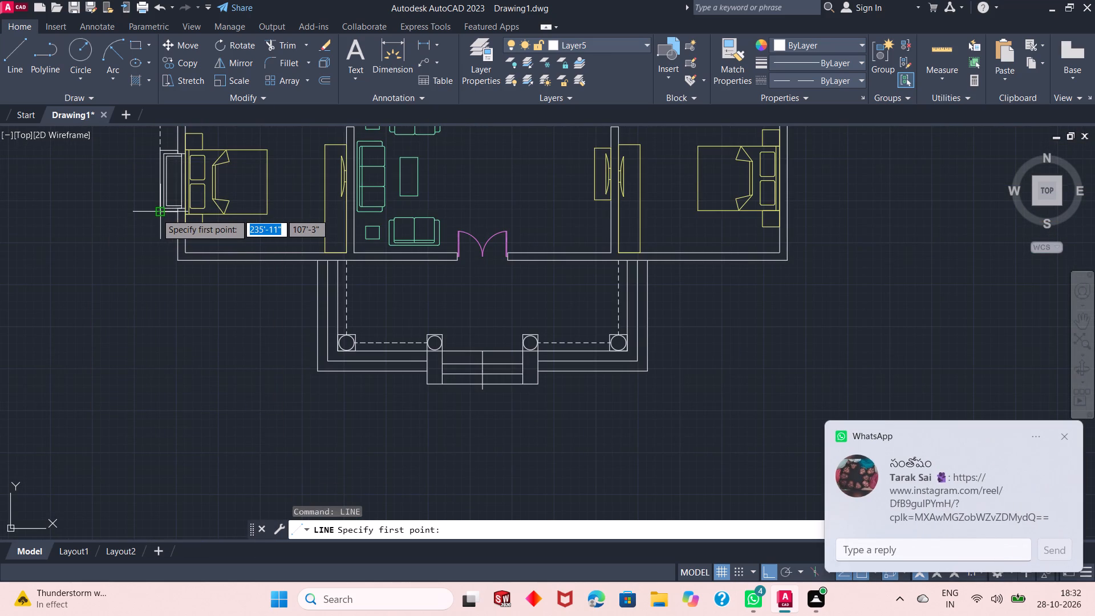
pyautogui.click(156, 213)
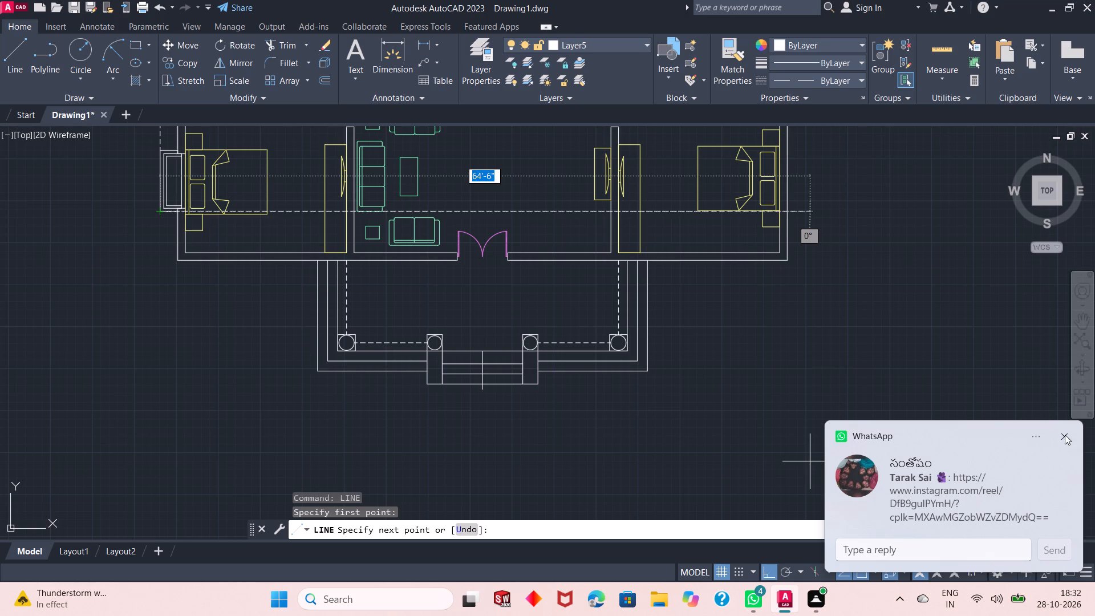
pyautogui.click(1067, 435)
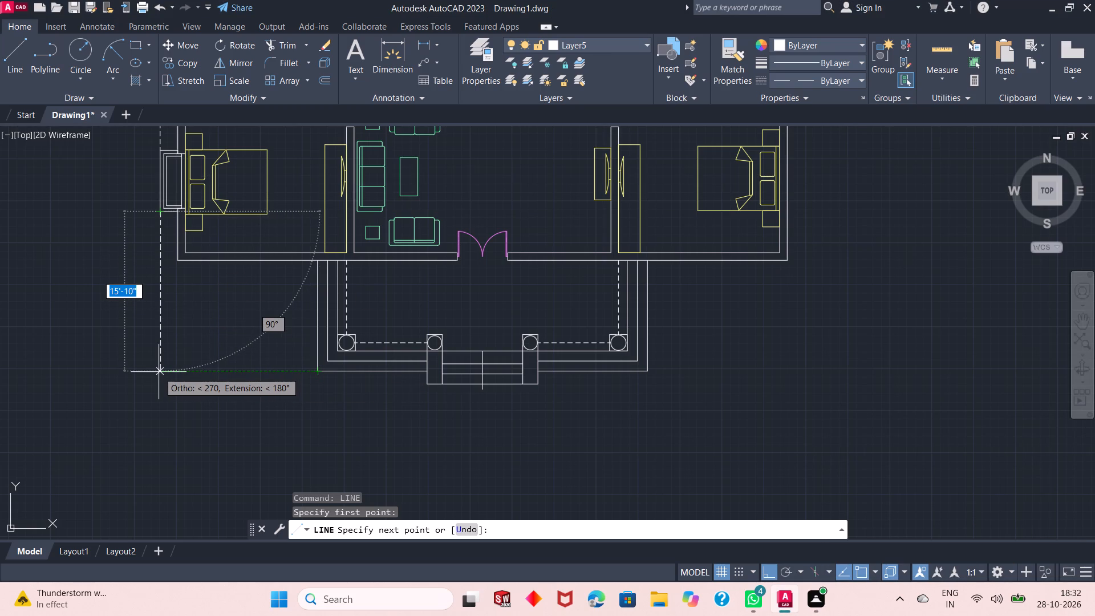
pyautogui.scroll(2, 259, 228)
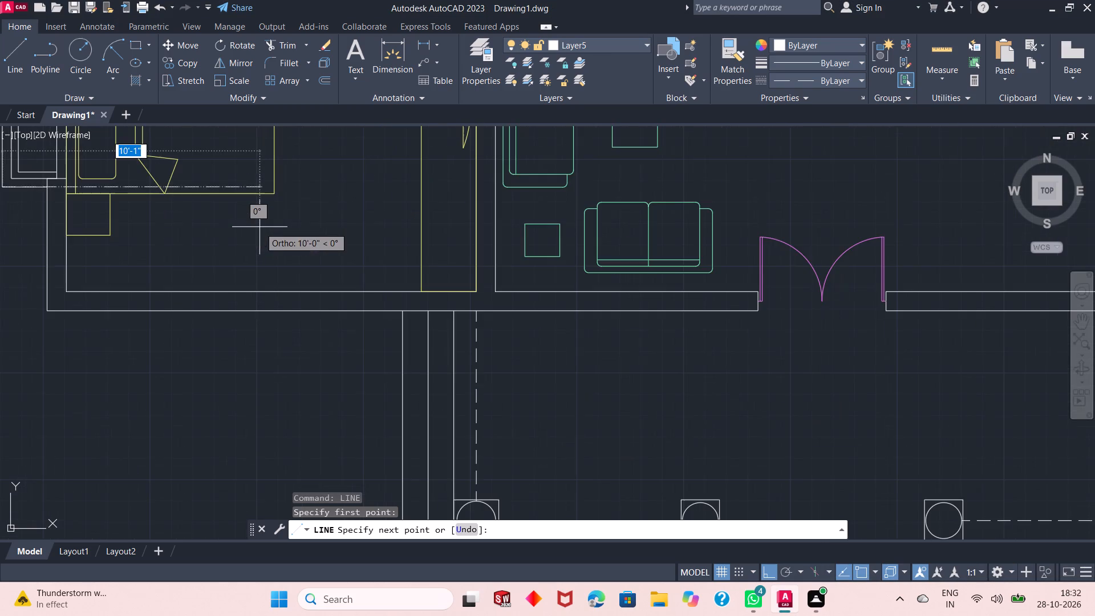
pyautogui.scroll(-2, 277, 269)
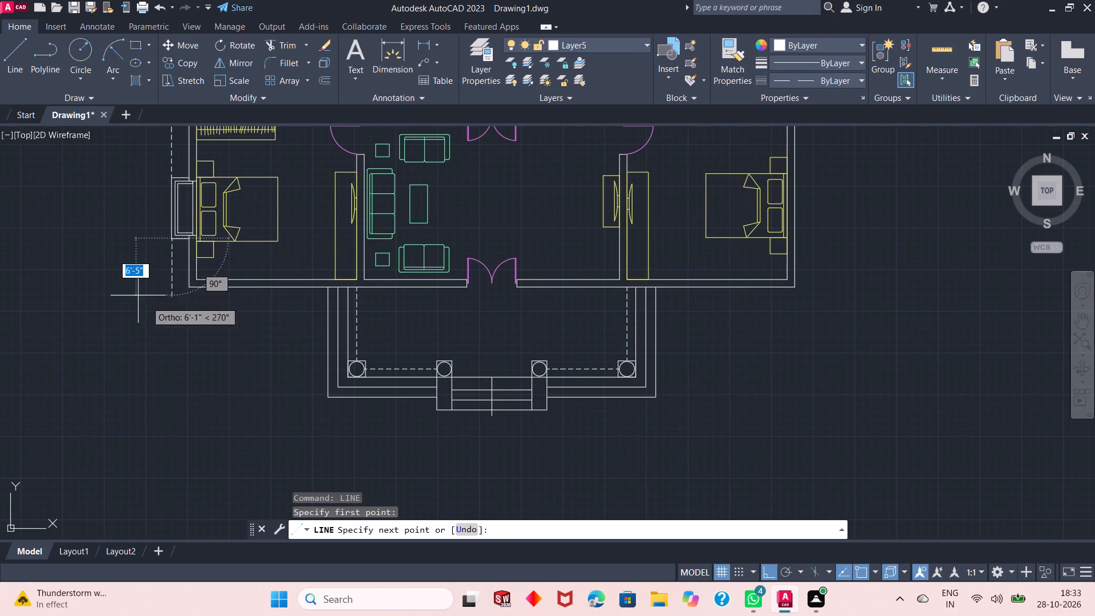
pyautogui.scroll(-1, 459, 422)
pyautogui.scroll(1, 307, 299)
pyautogui.scroll(1, 299, 370)
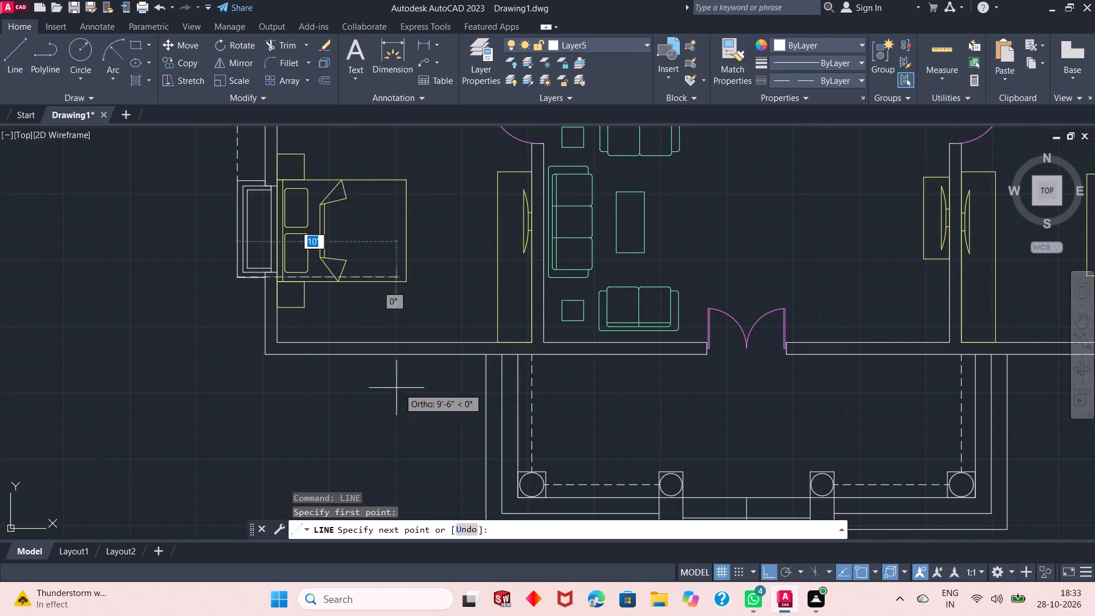
pyautogui.click(231, 383)
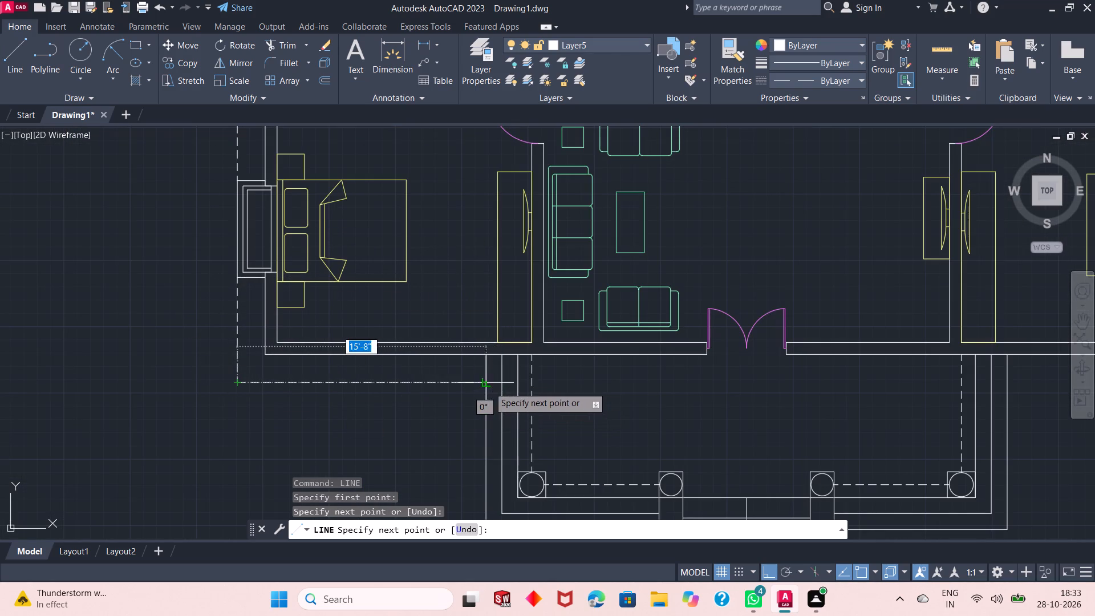
pyautogui.click(489, 387)
pyautogui.rightClick(332, 388)
pyautogui.click(351, 394)
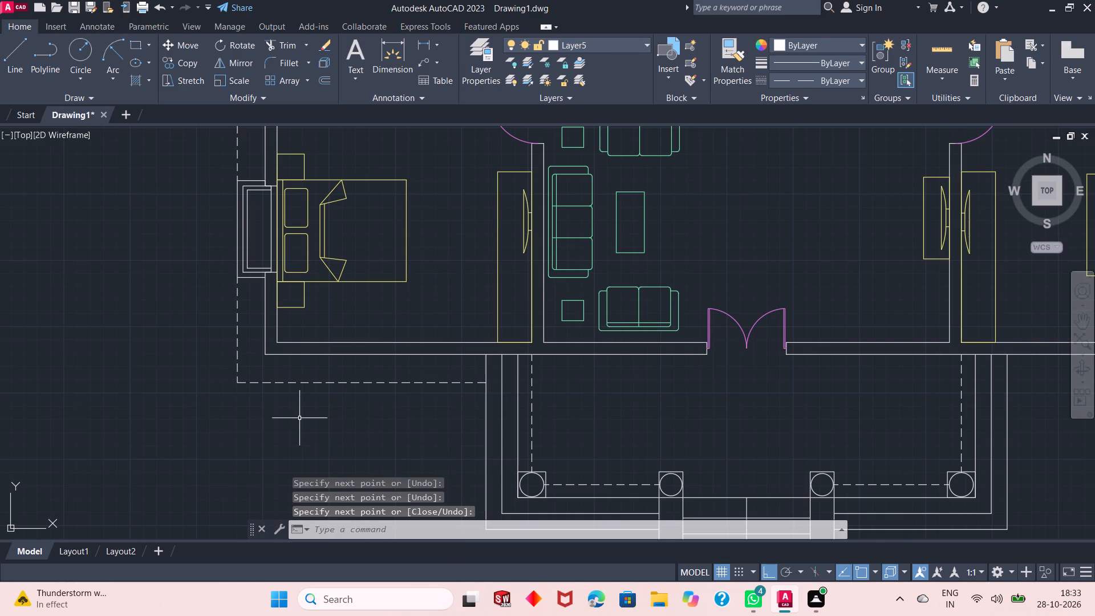
# On Layer6, draw a short line across the southwest bedroom's south wall, from its inner to its outer face.
pyautogui.scroll(-2, 224, 422)
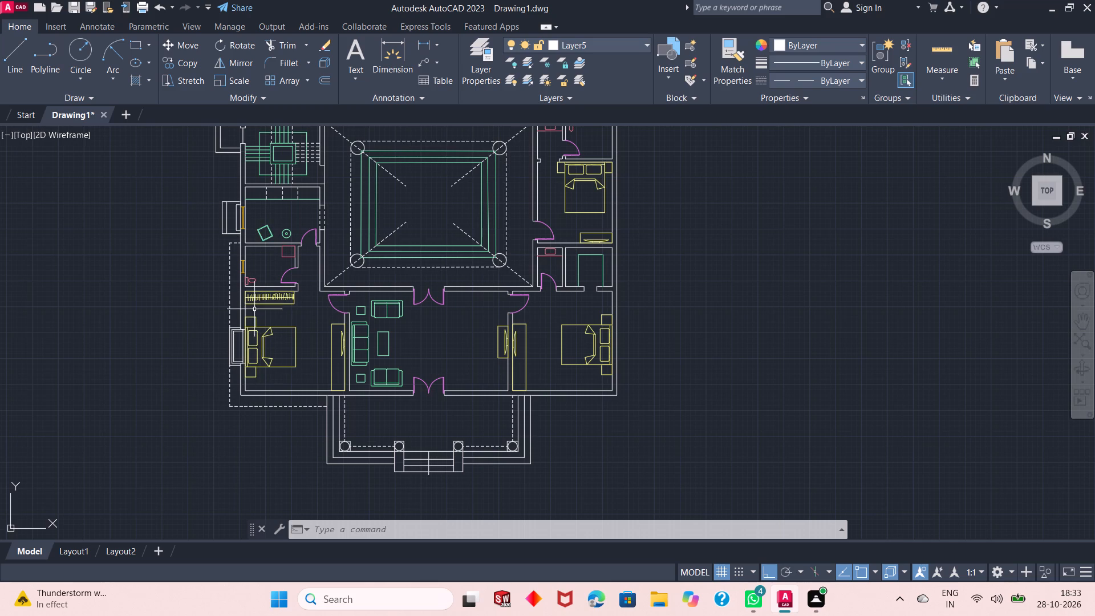
pyautogui.scroll(1, 264, 398)
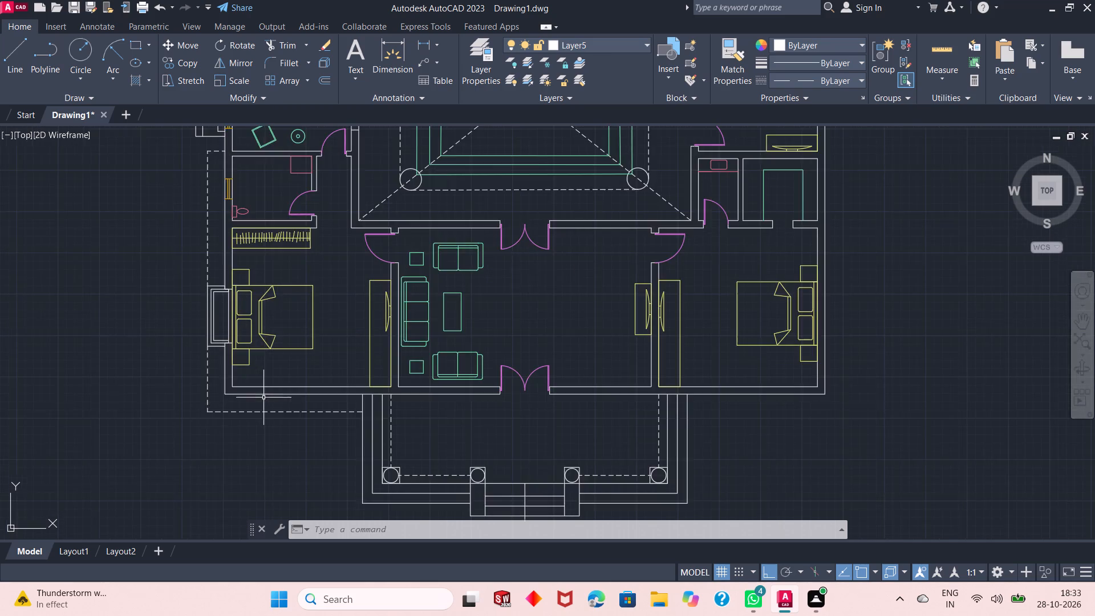
pyautogui.scroll(2, 263, 396)
pyautogui.click(616, 40)
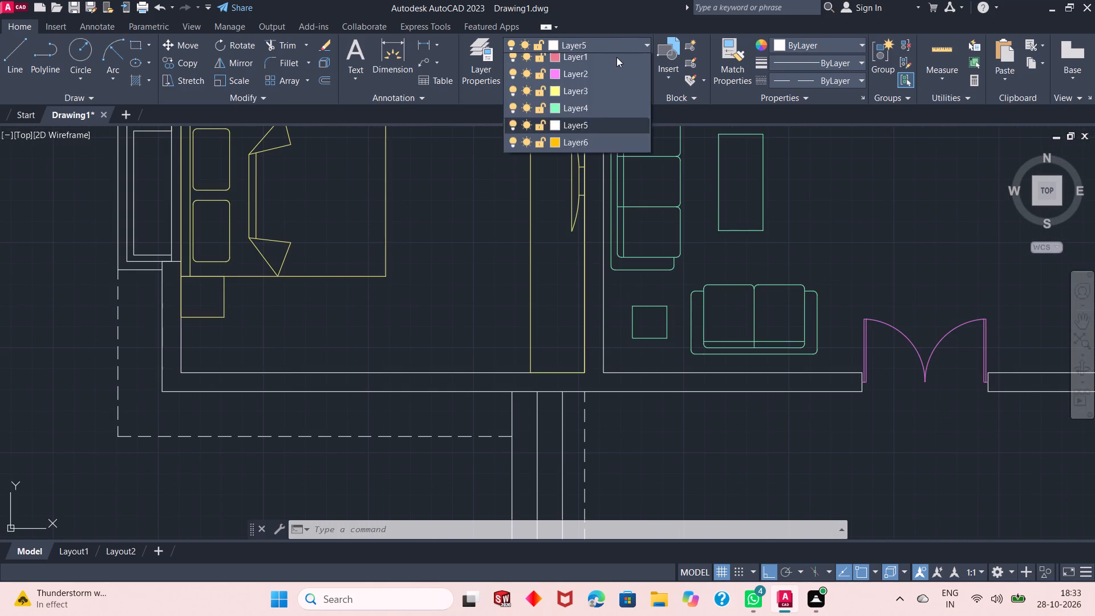
pyautogui.click(578, 161)
pyautogui.click(22, 59)
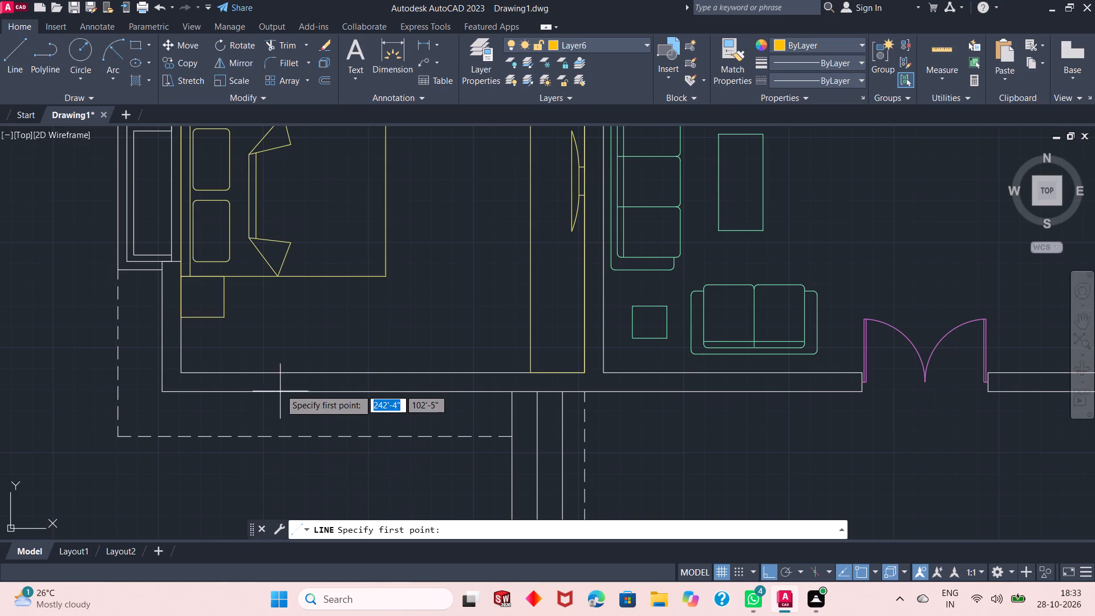
pyautogui.click(291, 373)
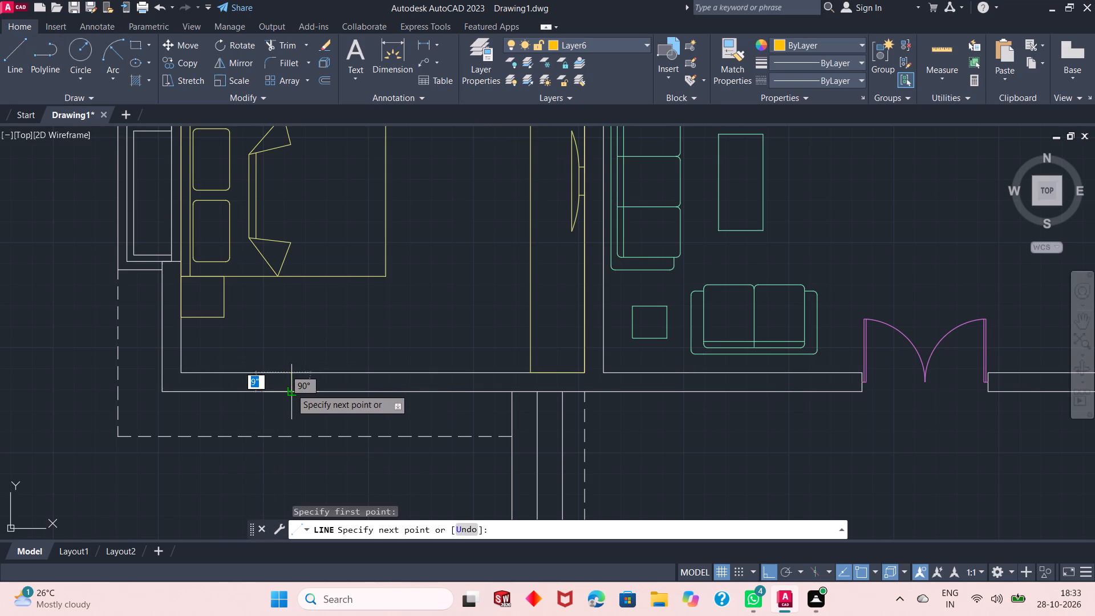
pyautogui.click(290, 393)
pyautogui.rightClick(324, 359)
pyautogui.click(349, 364)
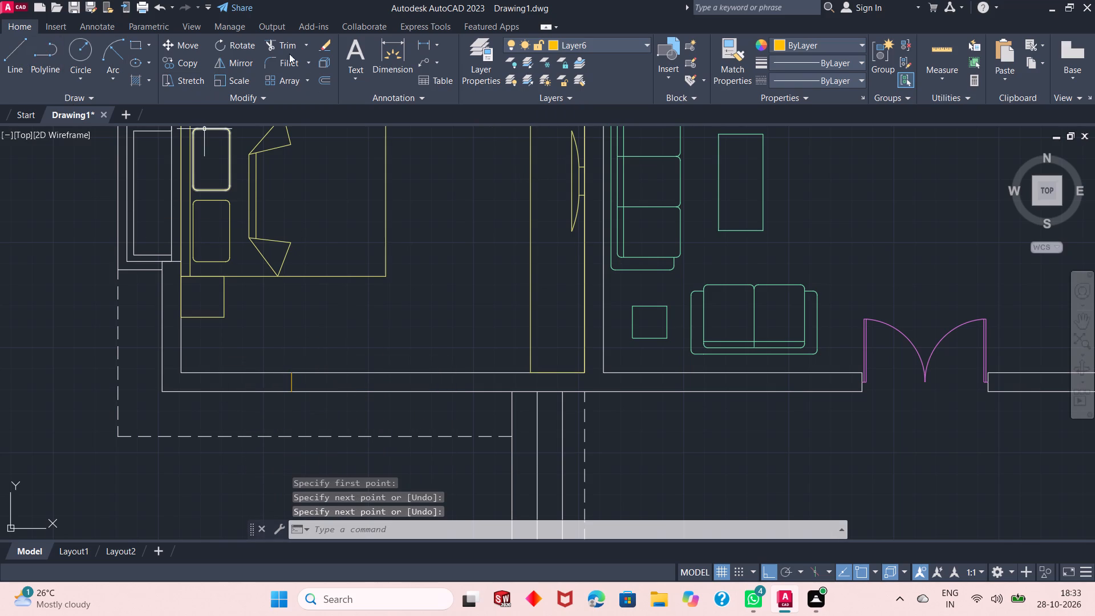
# Offset the short line across the bedroom's south wall 5'6" to the east.
pyautogui.click(321, 75)
pyautogui.rightClick(333, 141)
pyautogui.click(361, 155)
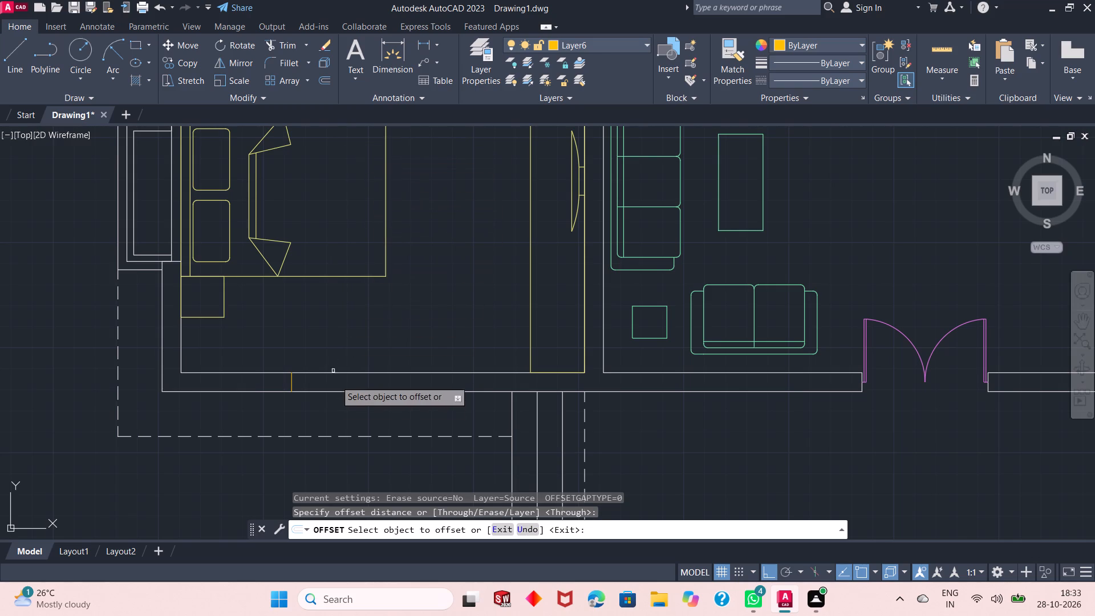
pyautogui.click(291, 383)
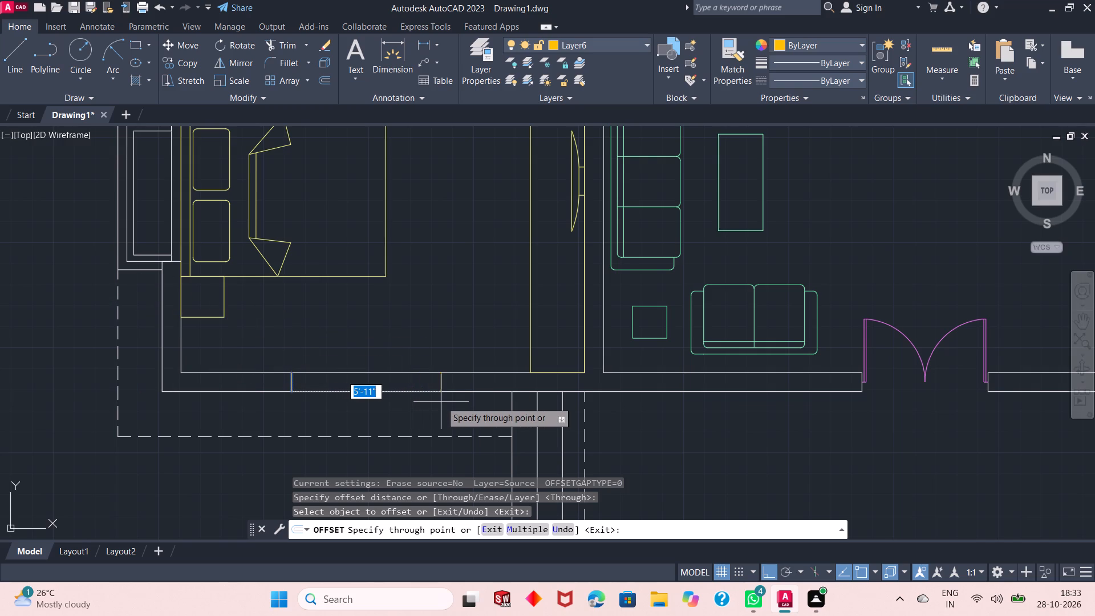
pyautogui.press('5')
pyautogui.write('\'6"')
pyautogui.press('Return')
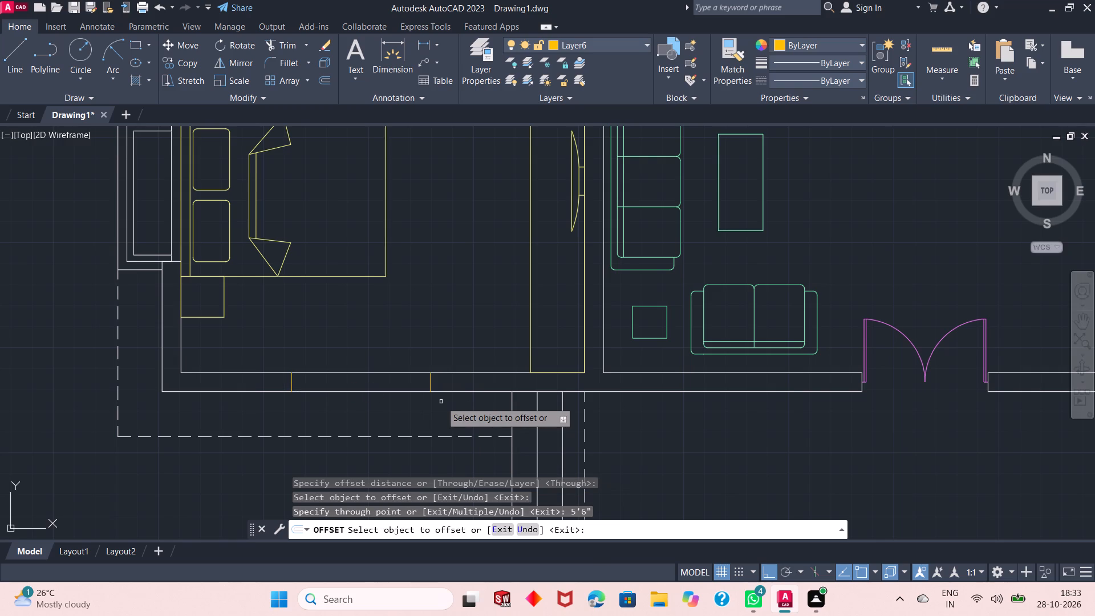
pyautogui.rightClick(419, 347)
pyautogui.click(431, 352)
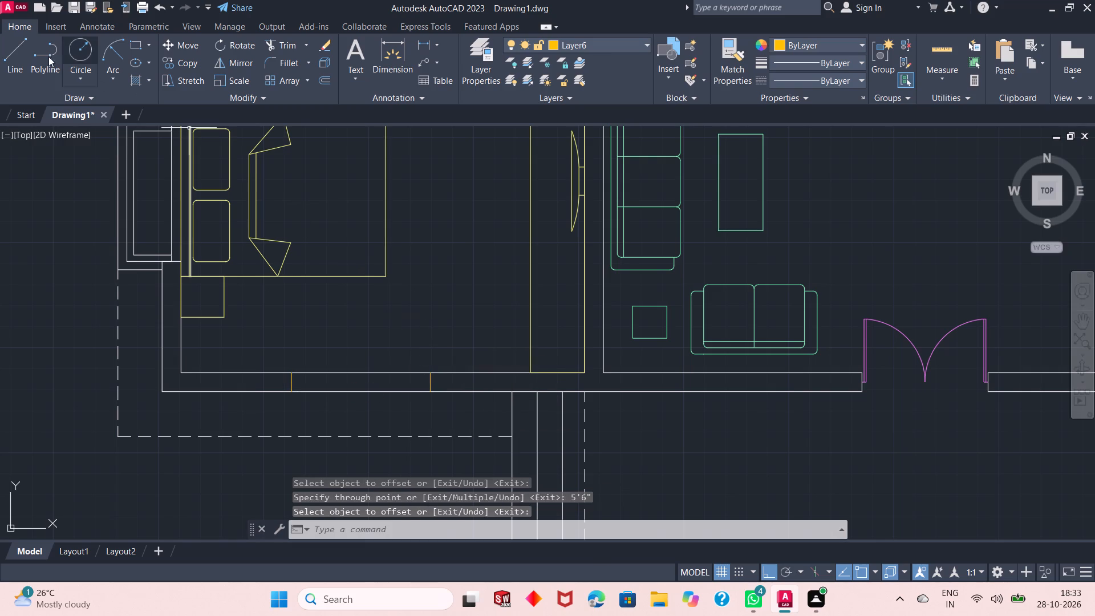
# Draw a centre line between the midpoints of the two short lines in the southwest bedroom's south wall.
pyautogui.click(25, 47)
pyautogui.click(290, 383)
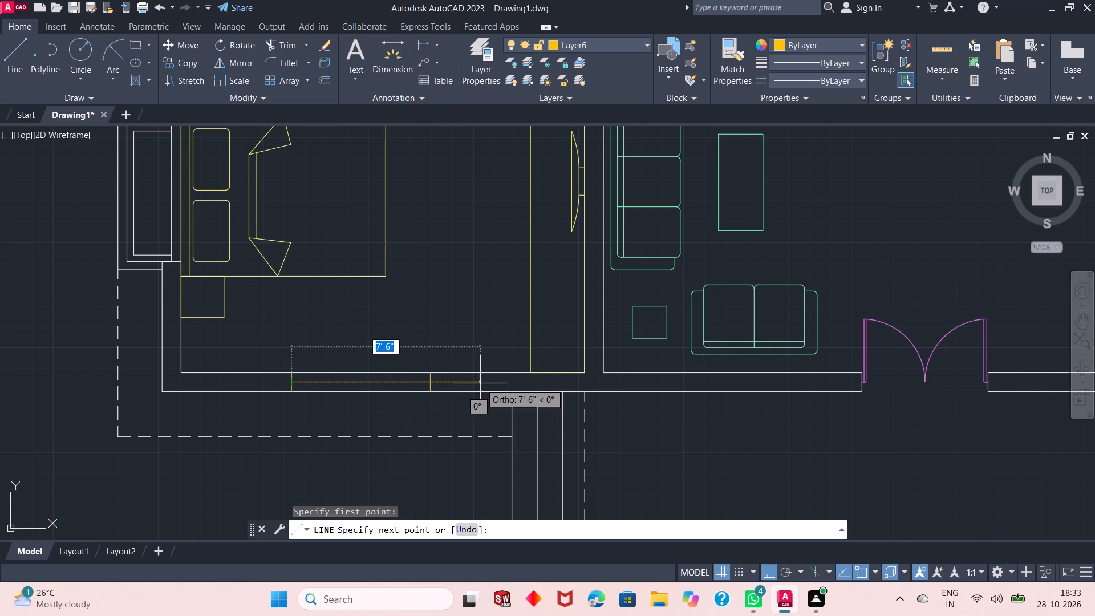
pyautogui.click(432, 383)
pyautogui.rightClick(429, 334)
pyautogui.click(456, 335)
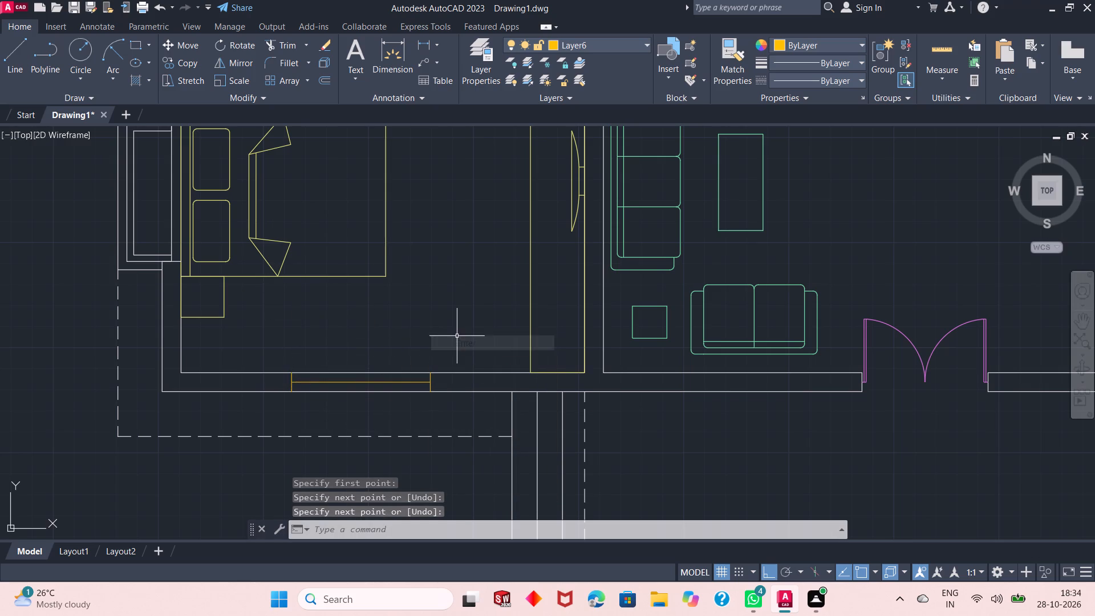
# Offset the bedroom window's centre line 1" to the north and 1" to the south.
pyautogui.scroll(2, 332, 387)
pyautogui.click(331, 76)
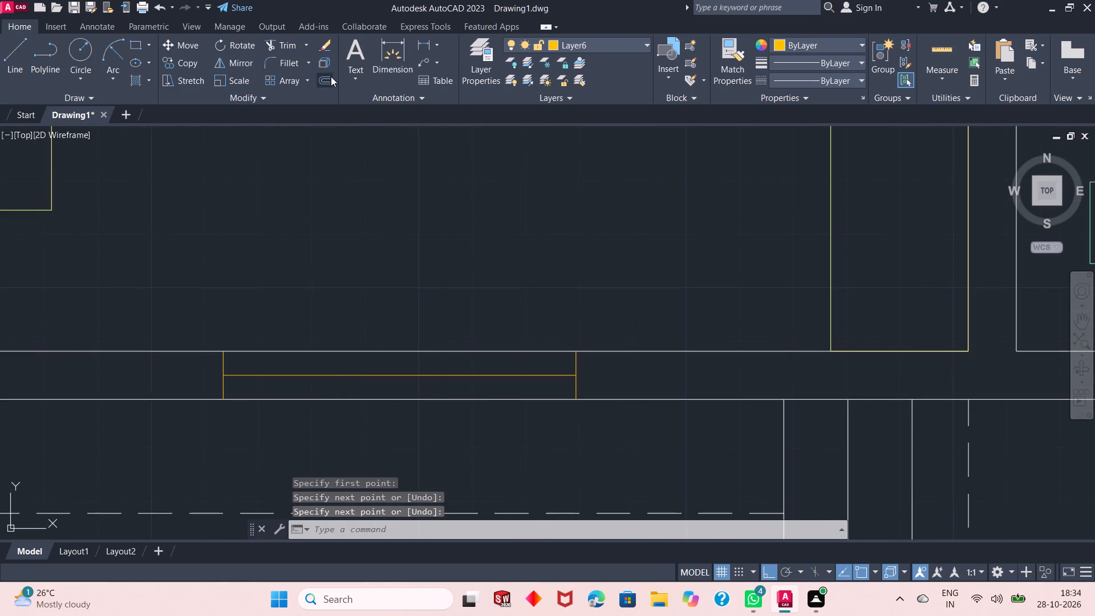
pyautogui.rightClick(289, 216)
pyautogui.click(315, 224)
pyautogui.click(355, 376)
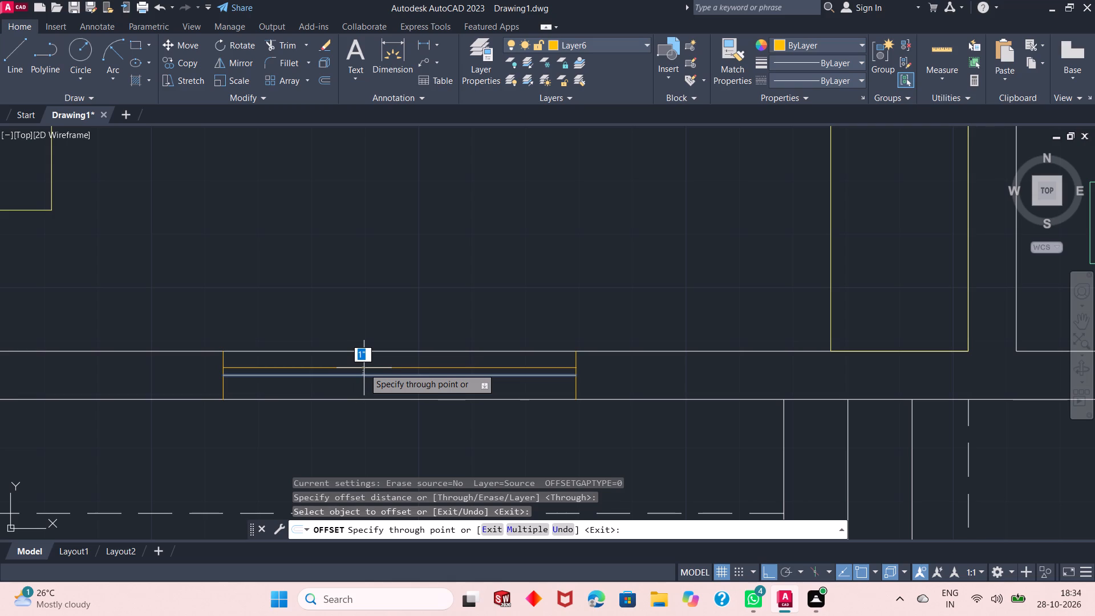
pyautogui.press('1')
pyautogui.hotkey('shift', '"')
pyautogui.press('Return')
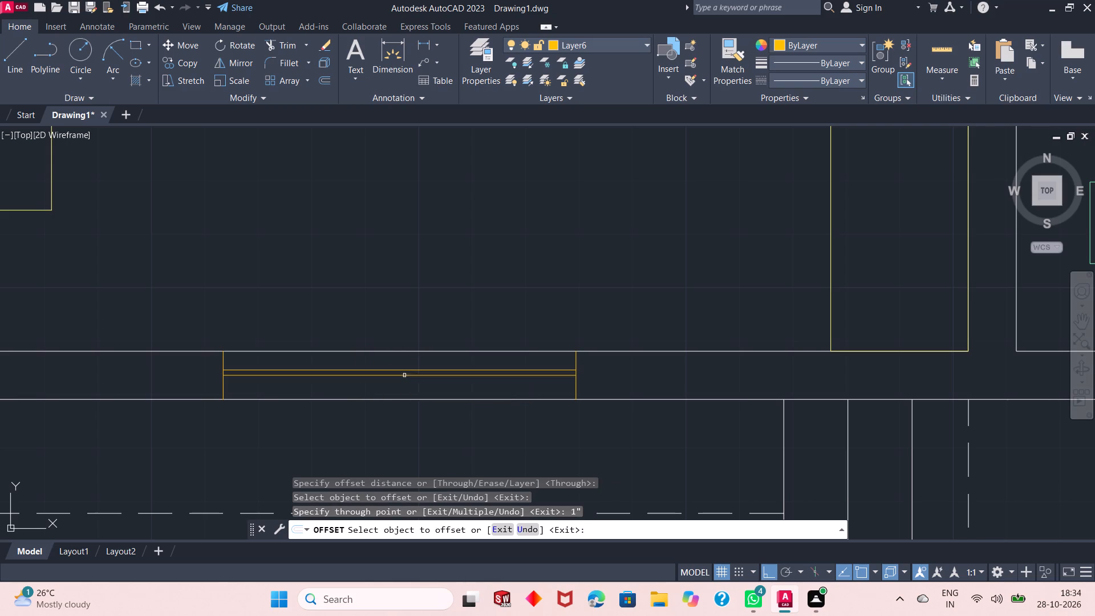
pyautogui.click(404, 375)
pyautogui.write('1"')
pyautogui.press('Return')
pyautogui.scroll(1, 407, 382)
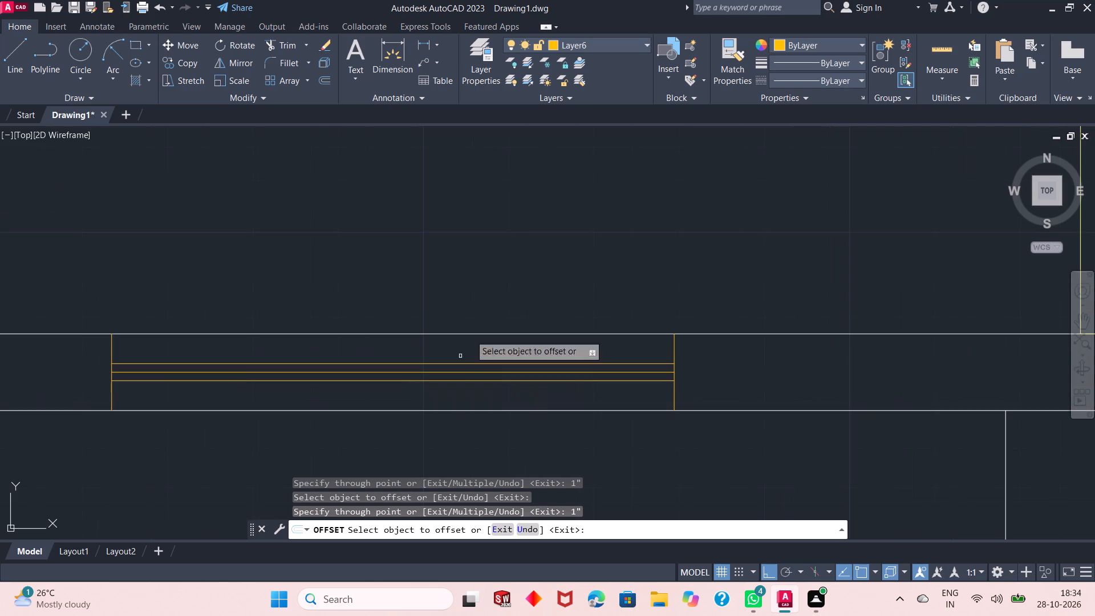
pyautogui.rightClick(471, 289)
pyautogui.click(498, 295)
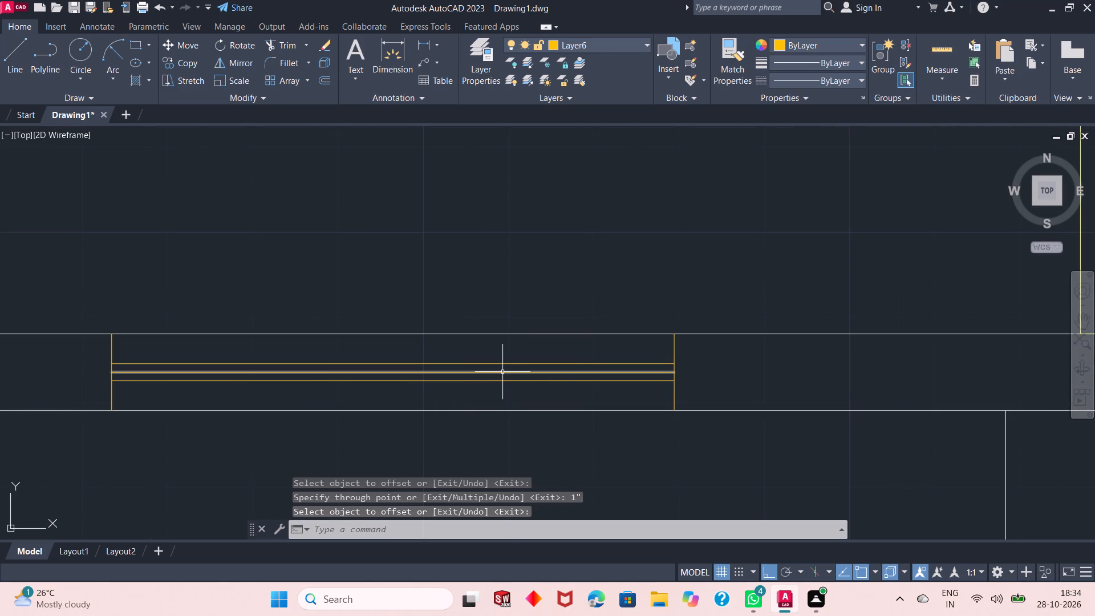
# Erase the original centre line of the bedroom's south window, keeping the two offset lines.
pyautogui.click(502, 372)
pyautogui.rightClick(474, 213)
pyautogui.click(507, 303)
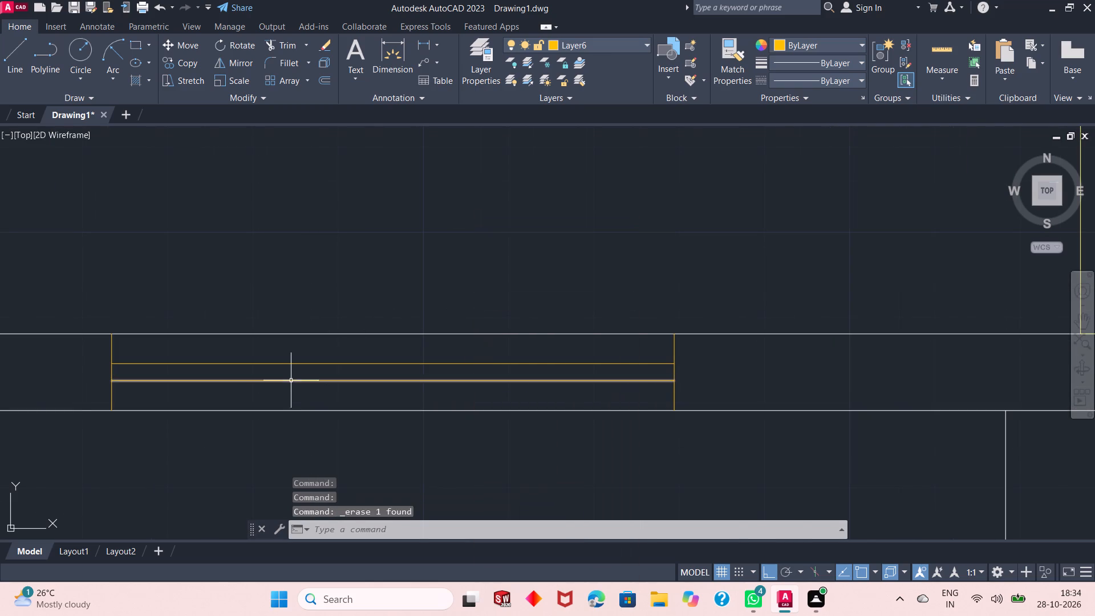
# Draw a short line across the living room's south wall, west of the entrance double door, from inner to outer face.
pyautogui.scroll(-3, 291, 380)
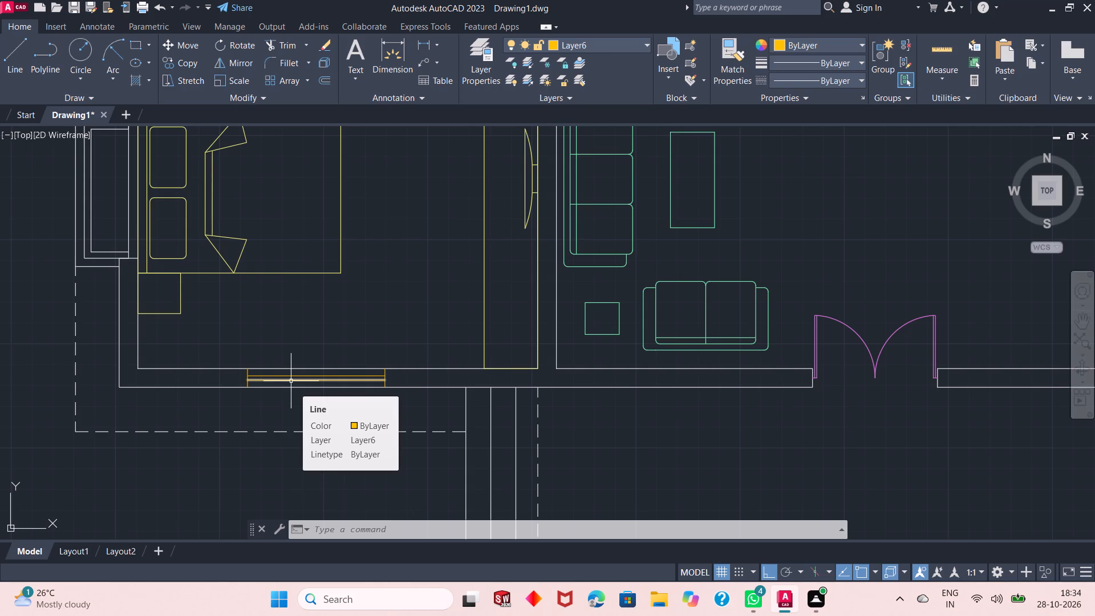
pyautogui.scroll(-1, 249, 399)
pyautogui.scroll(1, 288, 387)
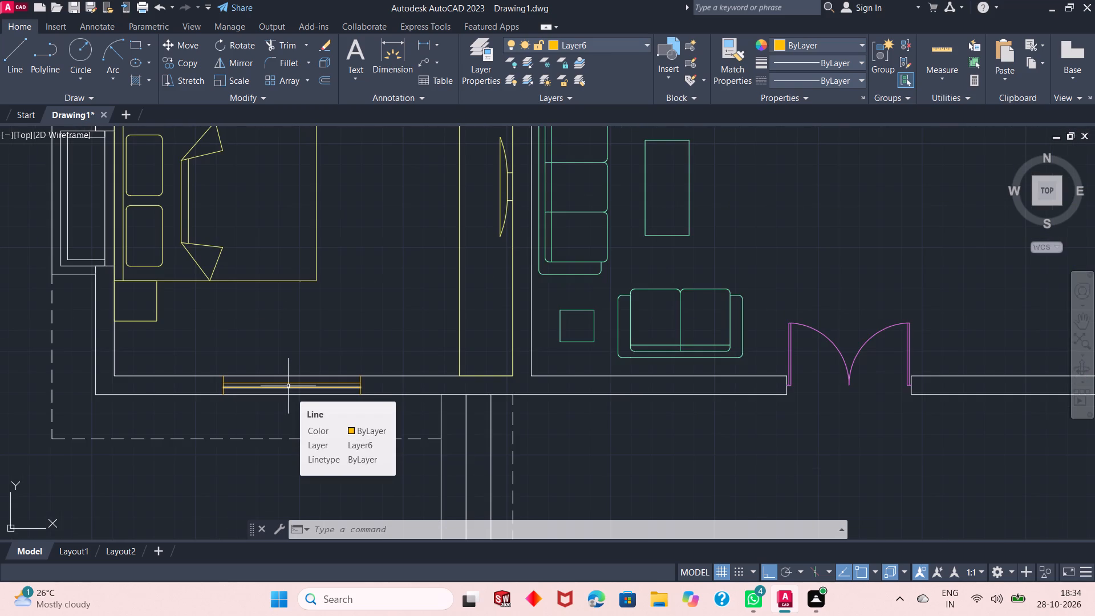
pyautogui.scroll(-1, 246, 407)
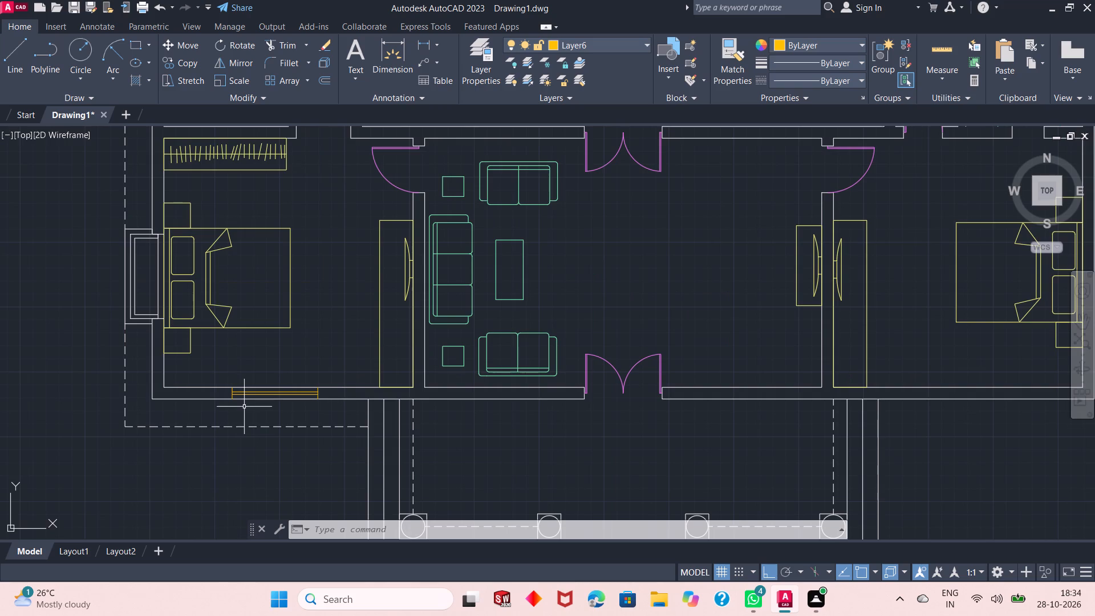
pyautogui.scroll(2, 269, 390)
pyautogui.scroll(-2, 220, 391)
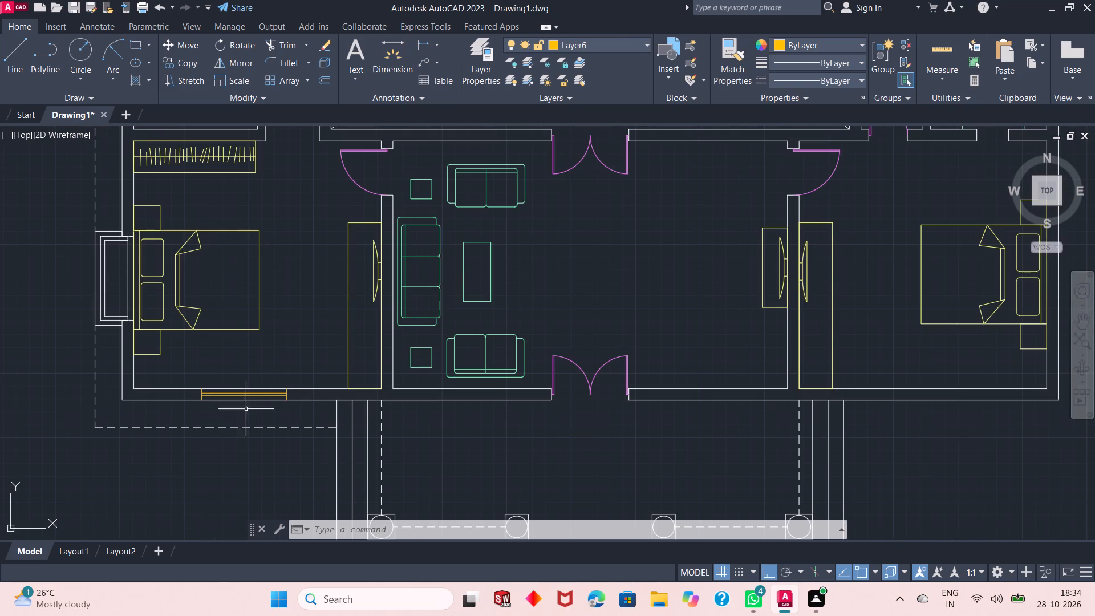
pyautogui.scroll(-2, 182, 432)
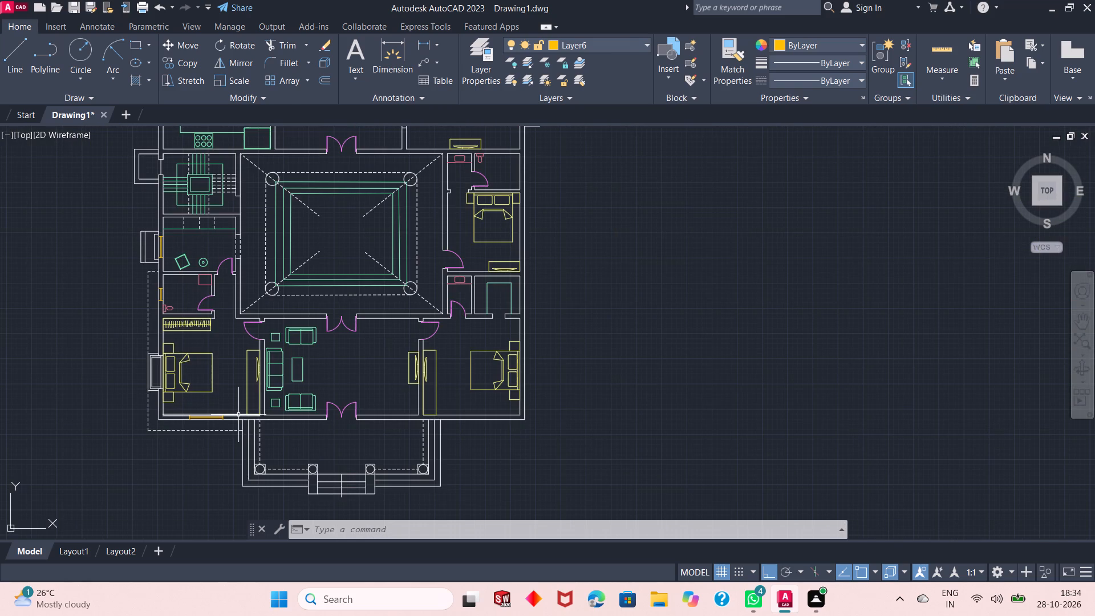
pyautogui.scroll(1, 303, 415)
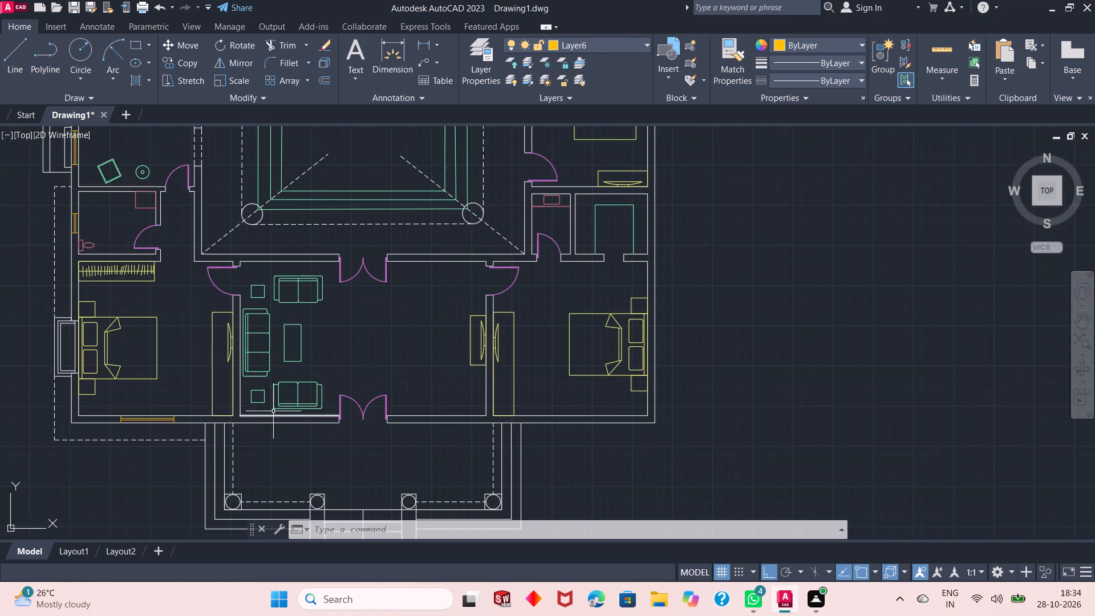
pyautogui.scroll(2, 272, 410)
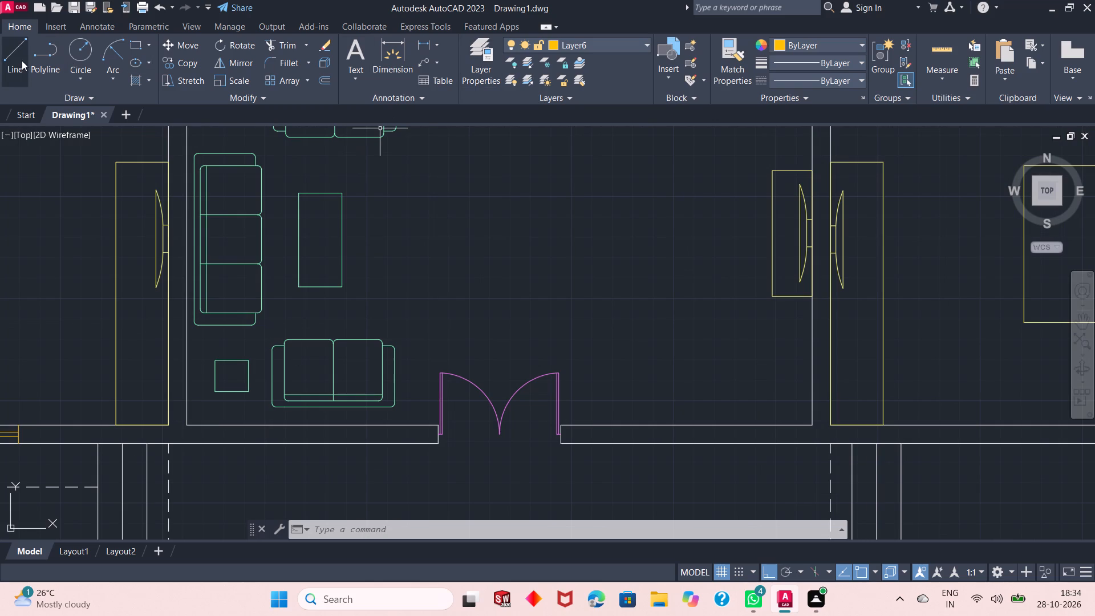
pyautogui.click(18, 60)
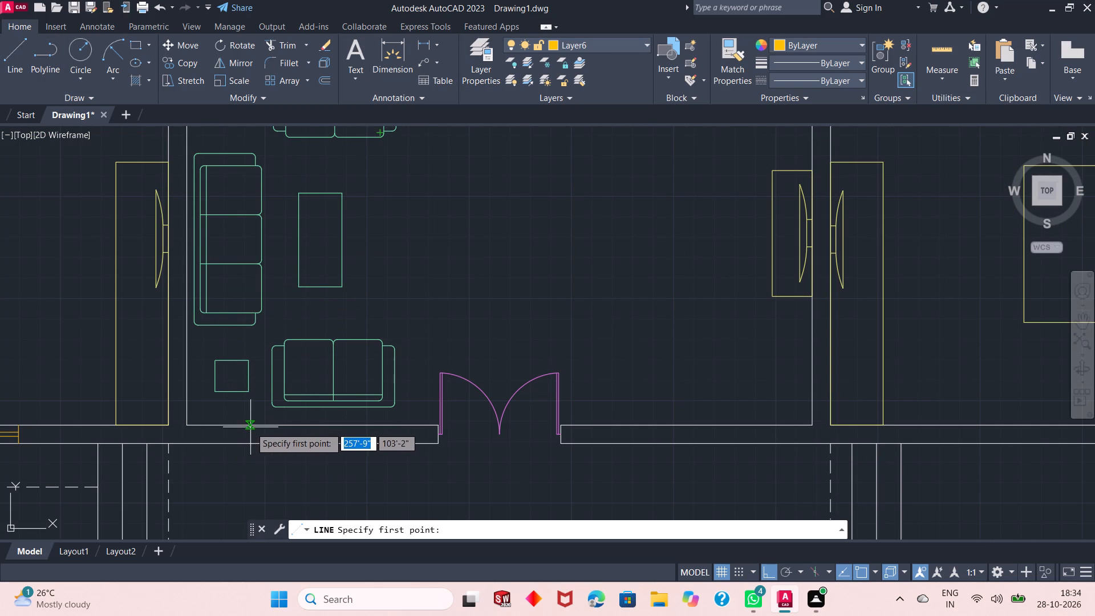
pyautogui.click(250, 427)
pyautogui.click(250, 444)
pyautogui.rightClick(346, 329)
pyautogui.click(356, 330)
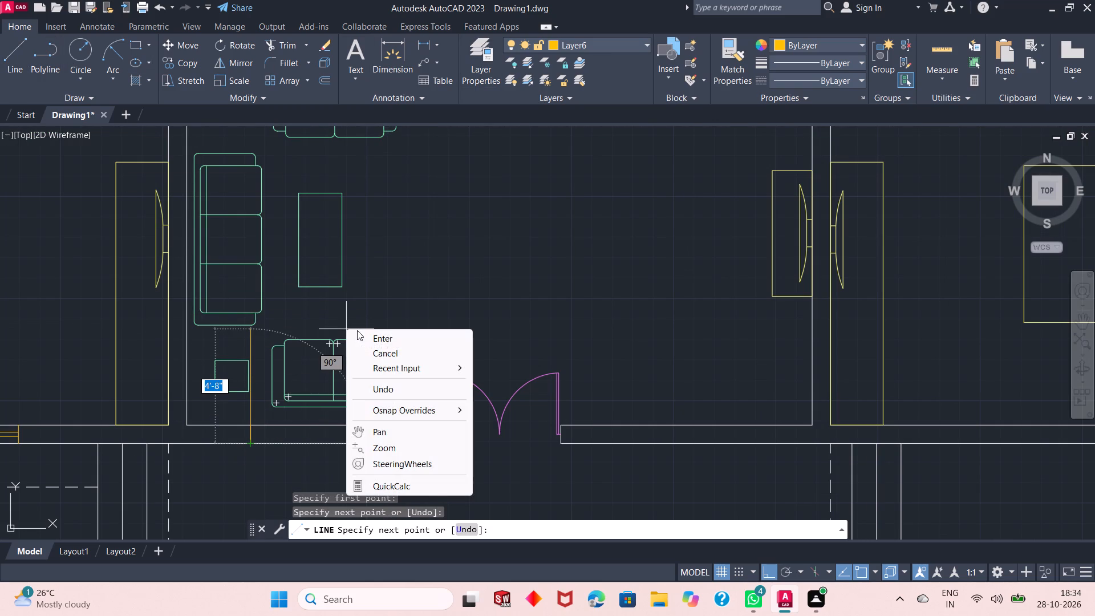
pyautogui.click(368, 337)
# Offset the short line across the living room's south wall 4'2" to the east.
pyautogui.click(320, 81)
pyautogui.rightClick(369, 191)
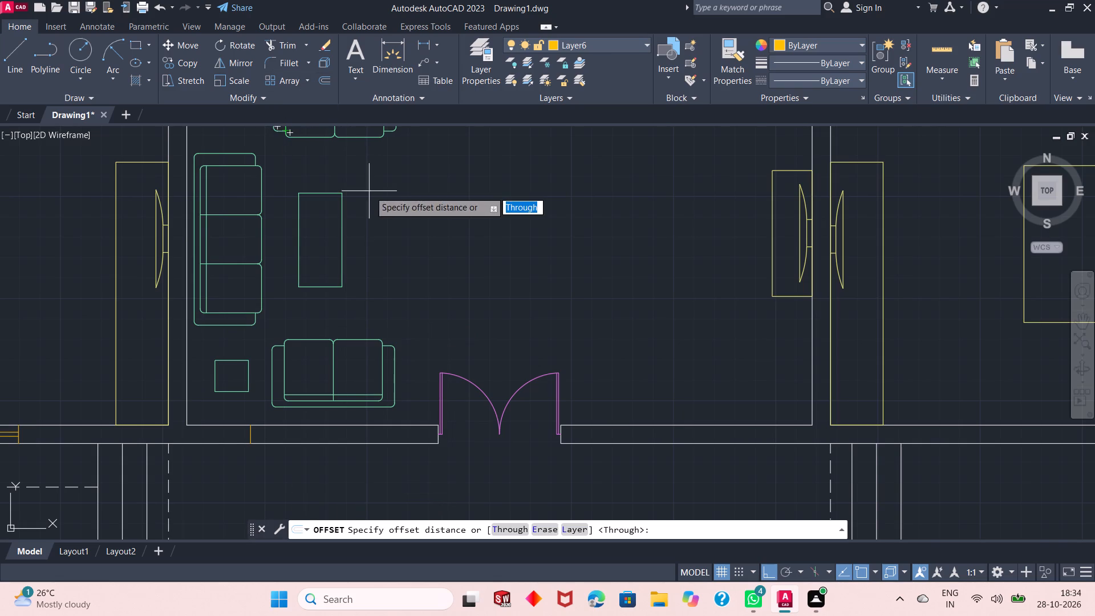
pyautogui.click(388, 193)
pyautogui.click(249, 437)
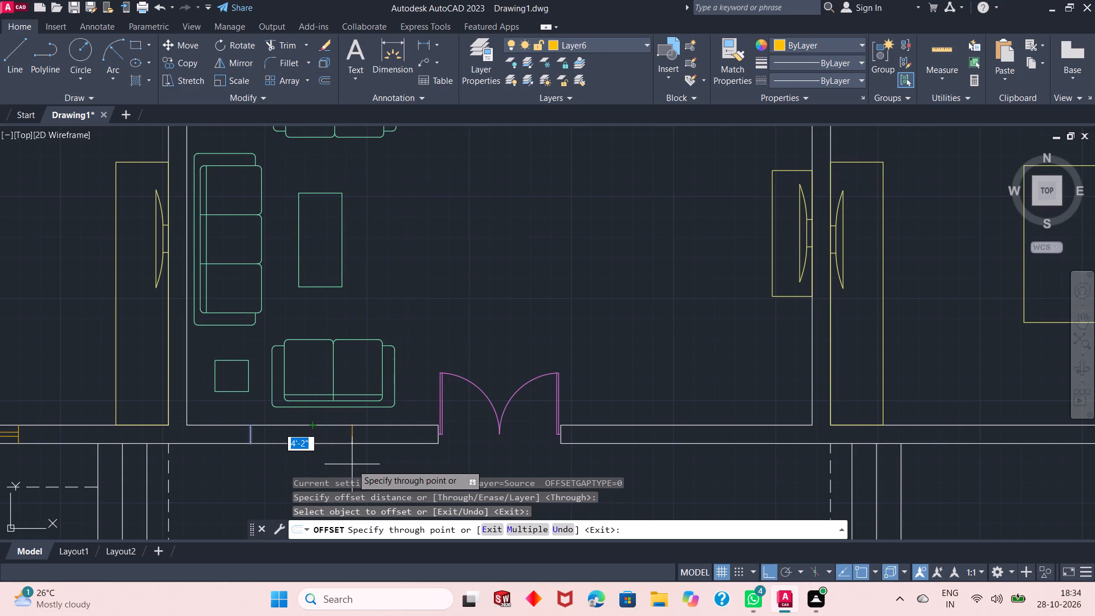
pyautogui.write('4\'2"')
pyautogui.press('Return')
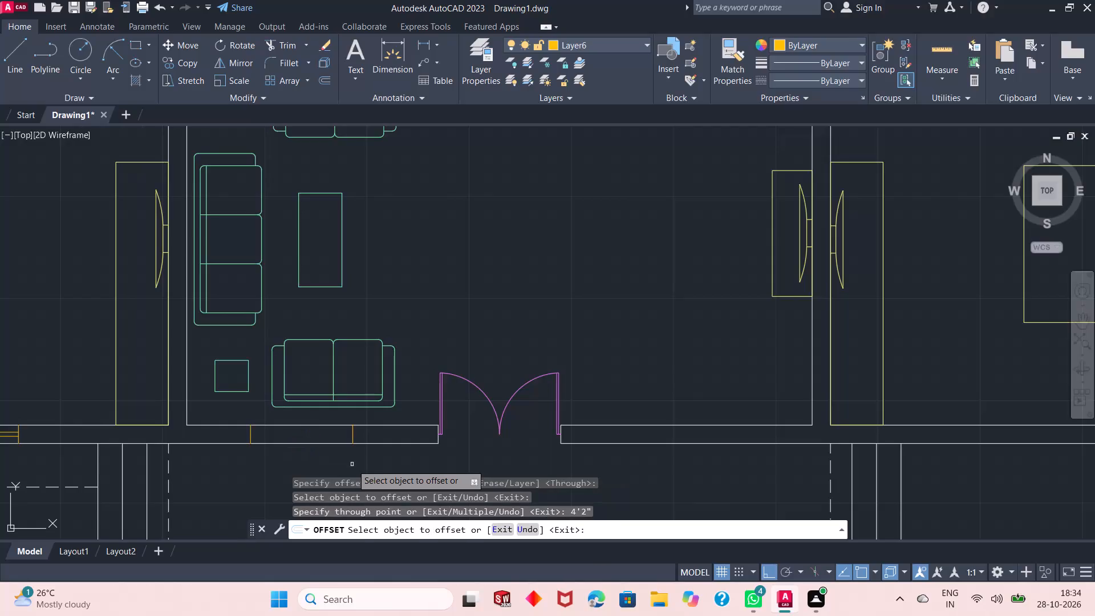
pyautogui.rightClick(542, 160)
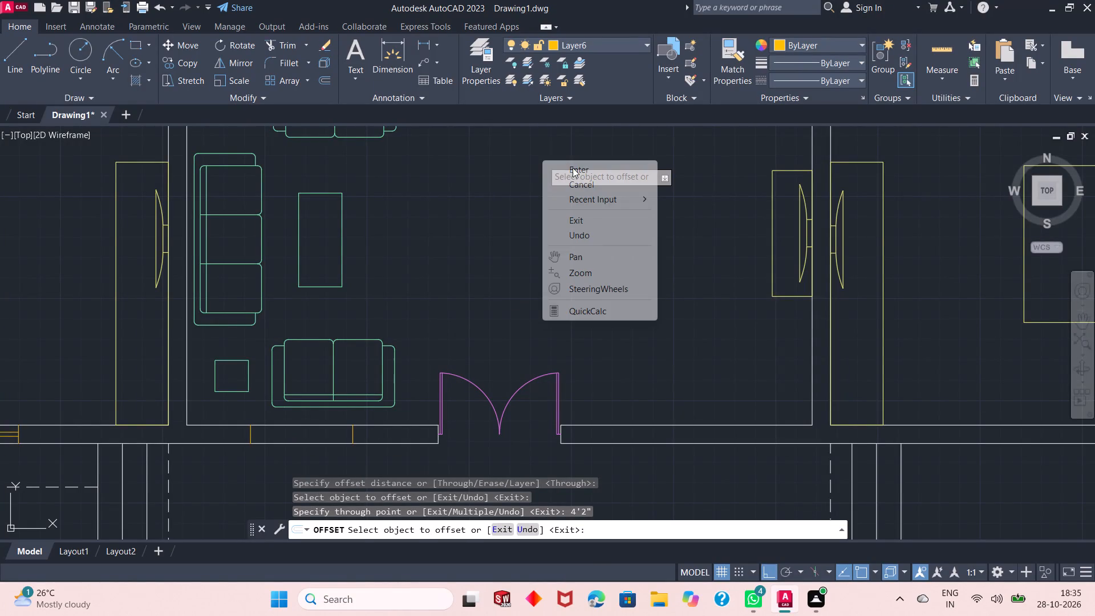
pyautogui.click(573, 168)
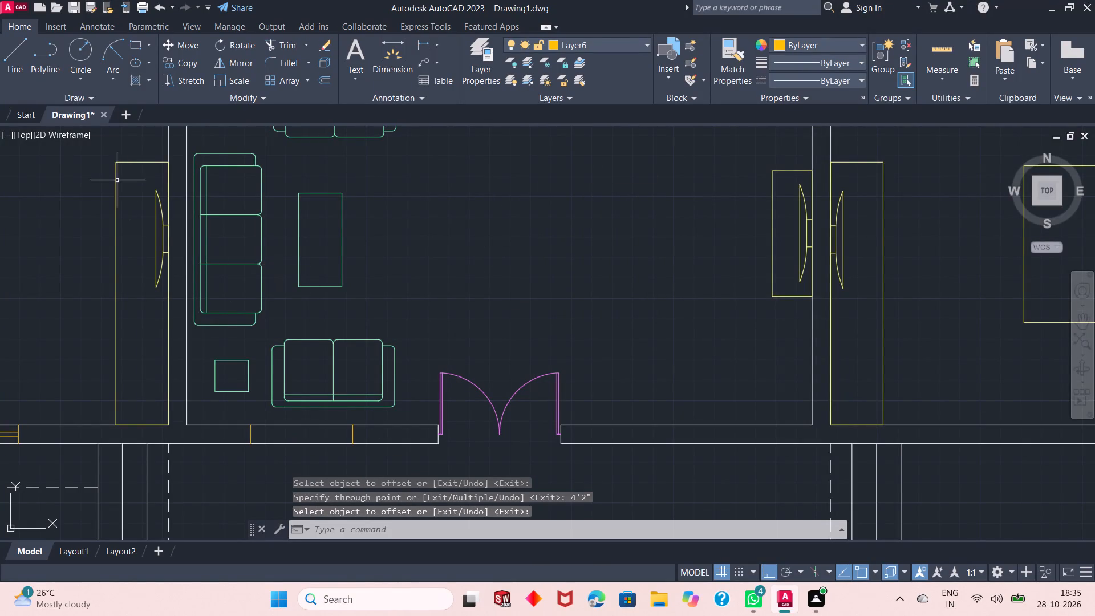
# Draw a centre line between the midpoints of the two short lines in the living room's south wall.
pyautogui.click(2, 57)
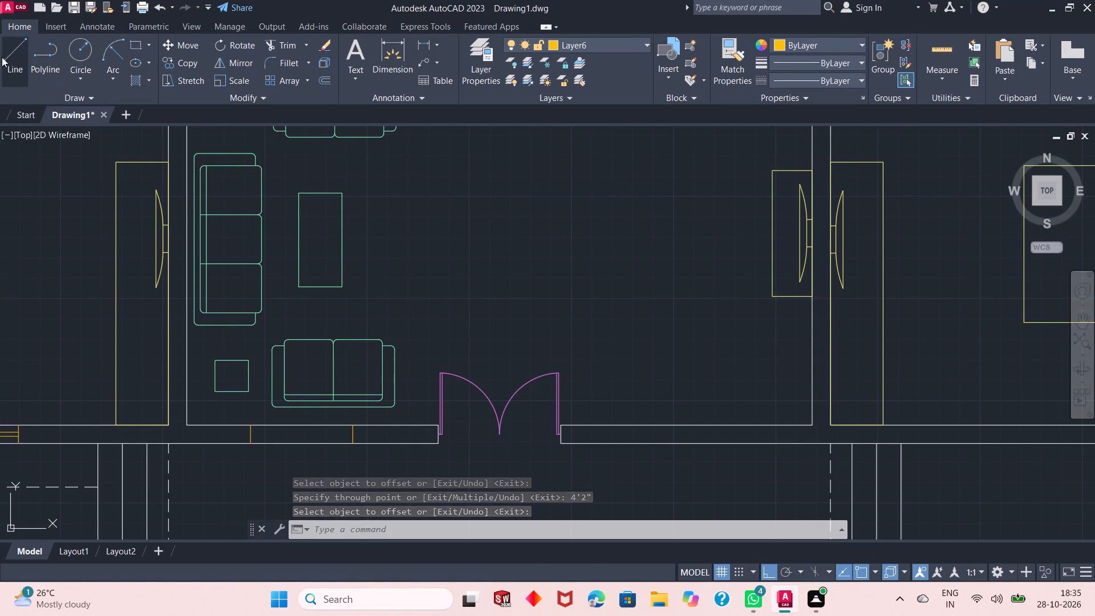
pyautogui.click(249, 437)
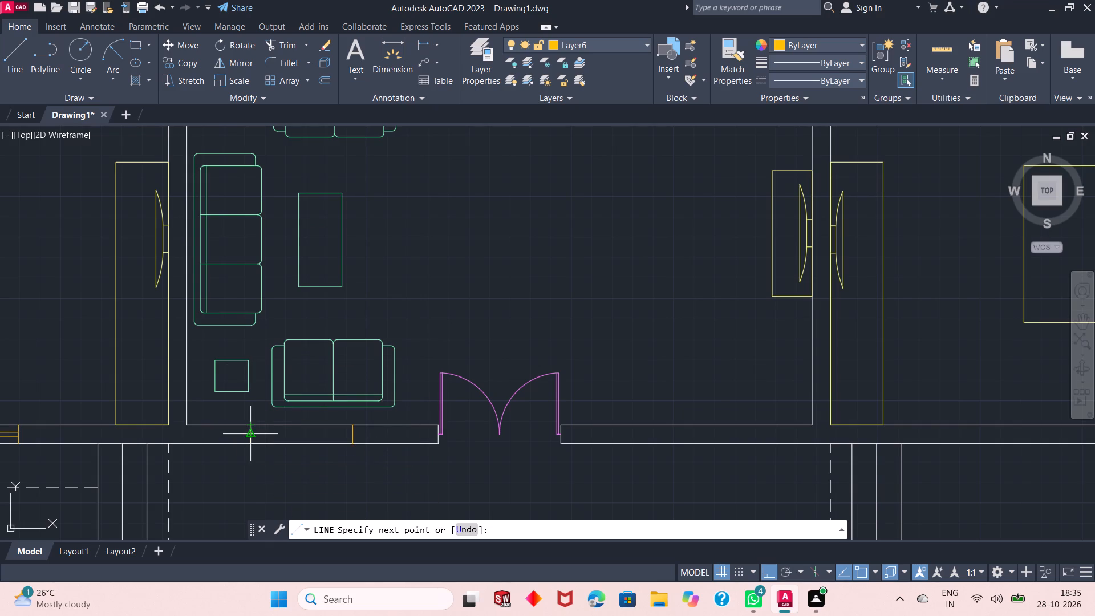
pyautogui.click(355, 435)
pyautogui.rightClick(411, 382)
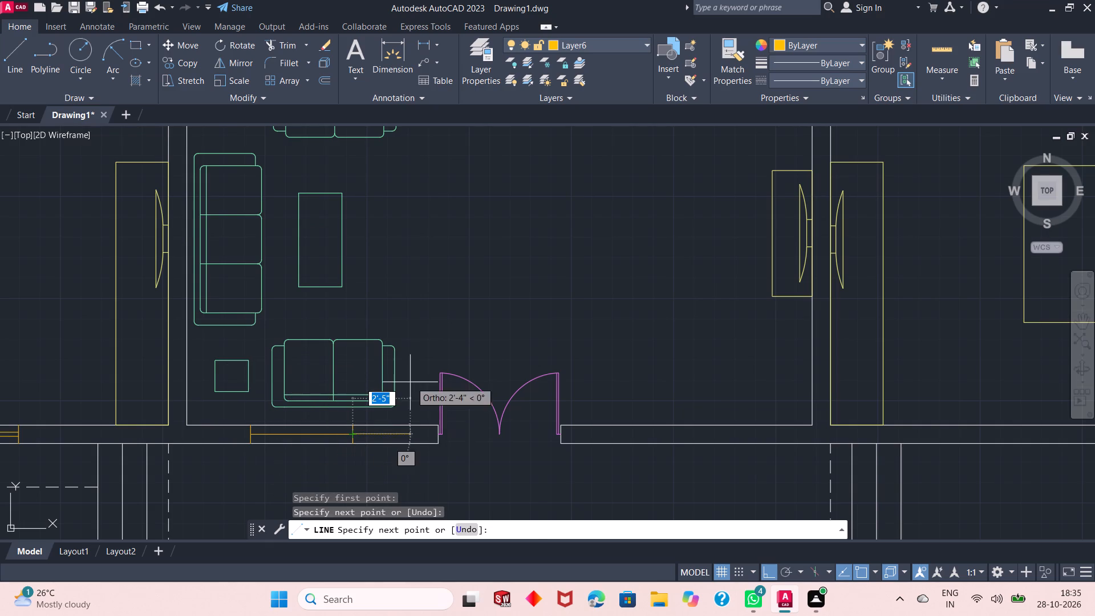
pyautogui.click(428, 383)
# Offset the living room window's centre line 1" to the north and 1" to the south.
pyautogui.click(322, 88)
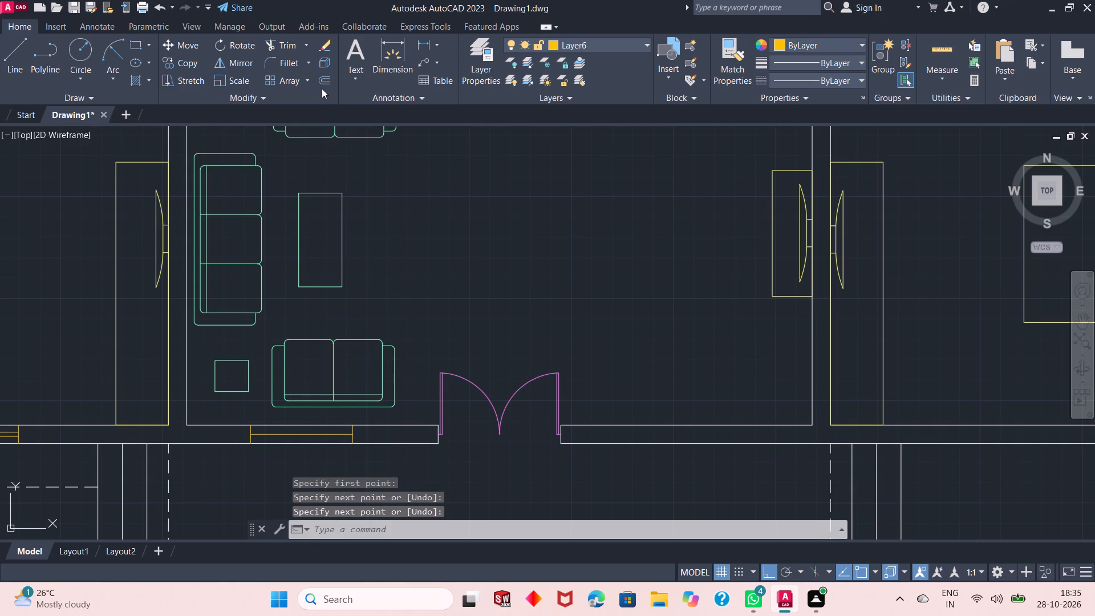
pyautogui.click(326, 80)
pyautogui.rightClick(318, 164)
pyautogui.click(346, 173)
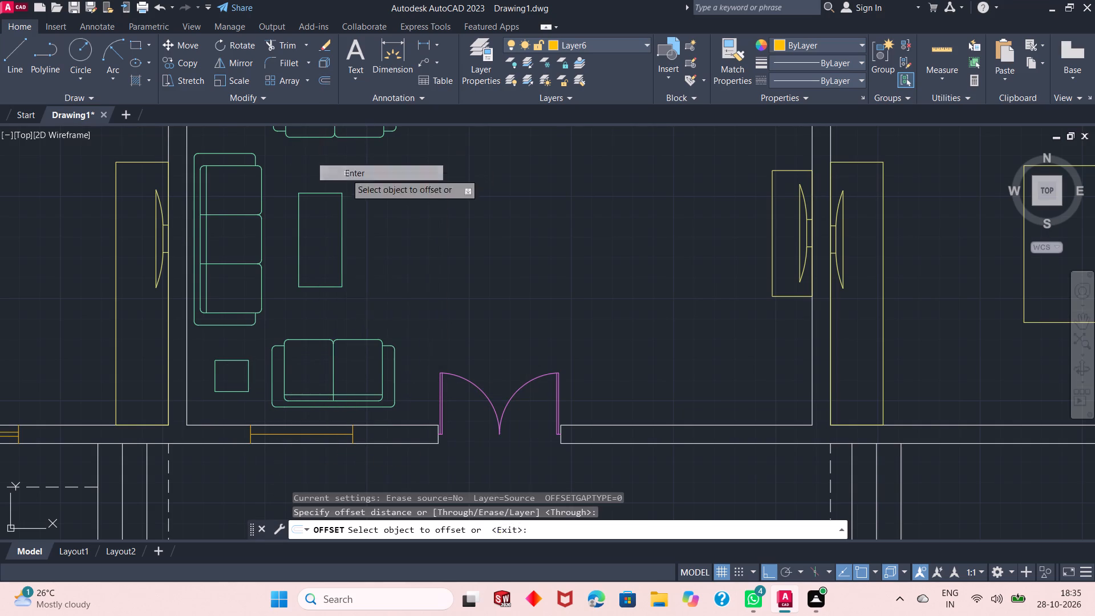
pyautogui.scroll(2, 255, 453)
pyautogui.click(313, 408)
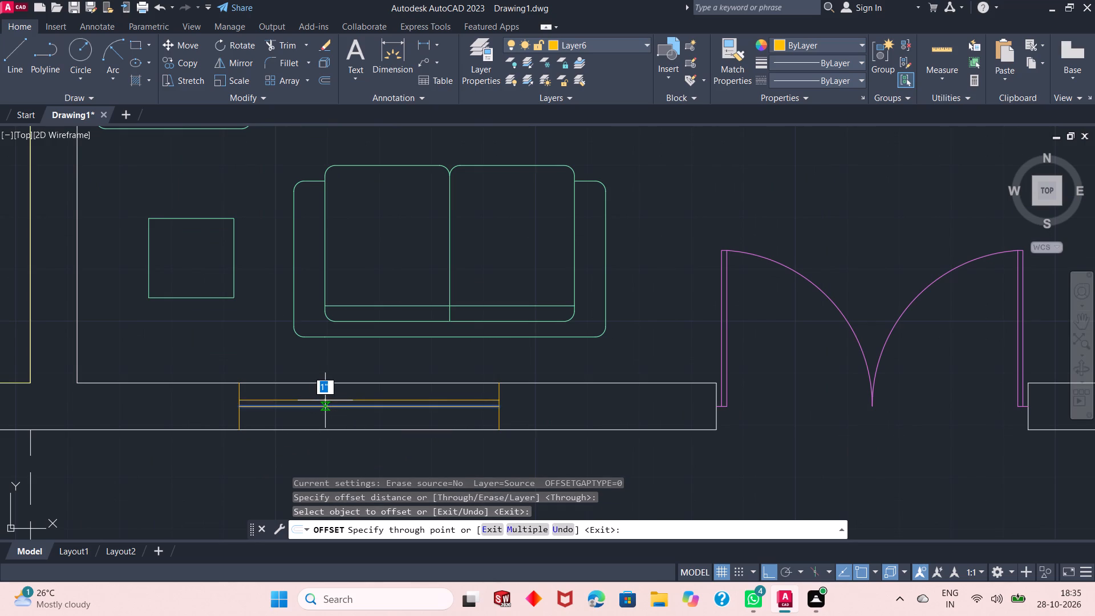
pyautogui.write('1"')
pyautogui.press('Return')
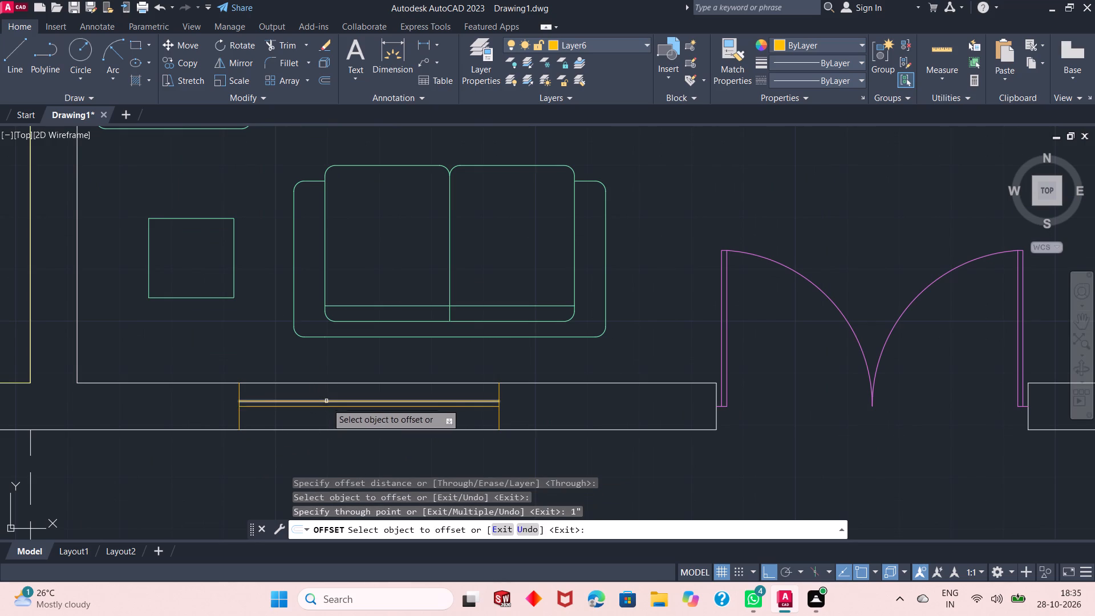
pyautogui.click(328, 408)
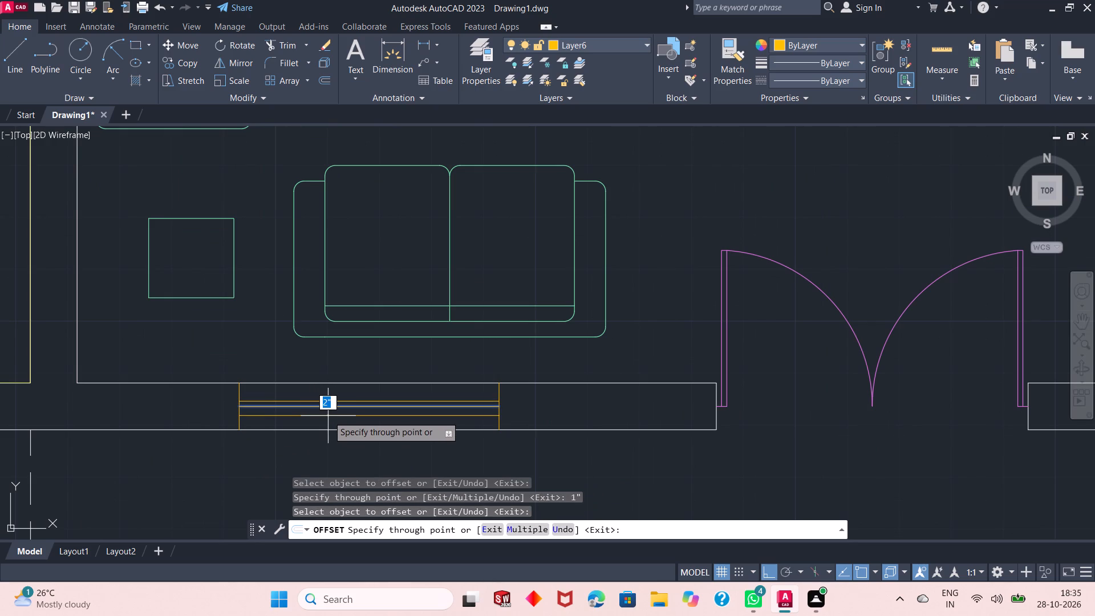
pyautogui.write('1"')
pyautogui.press('Return')
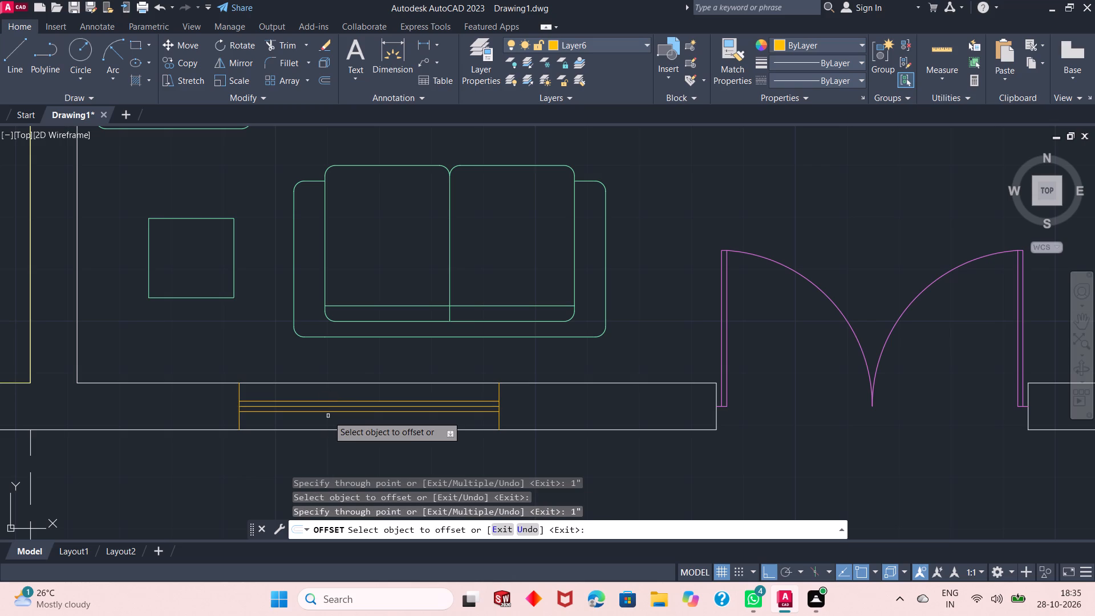
pyautogui.rightClick(328, 416)
pyautogui.click(360, 422)
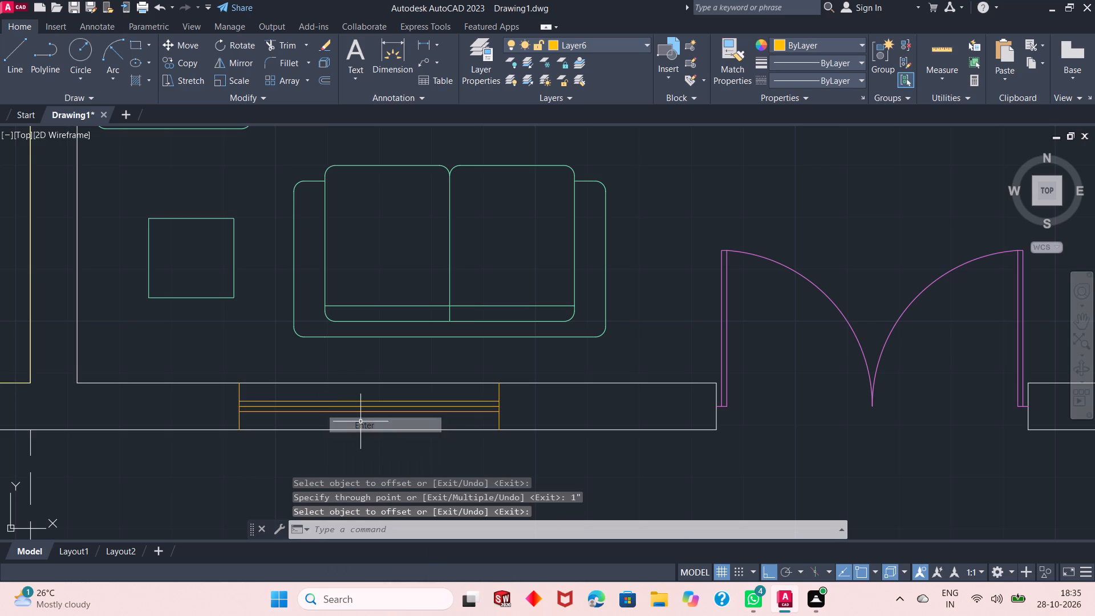
# Erase the original centre line of the living room window west of the entrance door, keeping the two offset lines.
pyautogui.scroll(1, 359, 420)
pyautogui.click(359, 399)
pyautogui.rightClick(351, 321)
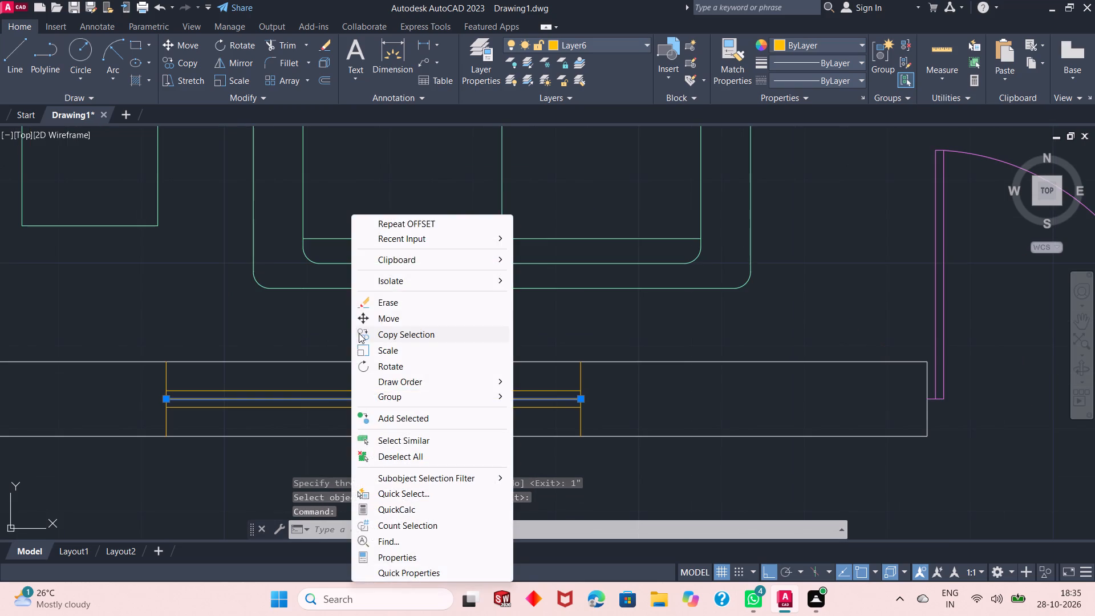
pyautogui.click(384, 302)
pyautogui.scroll(-3, 322, 420)
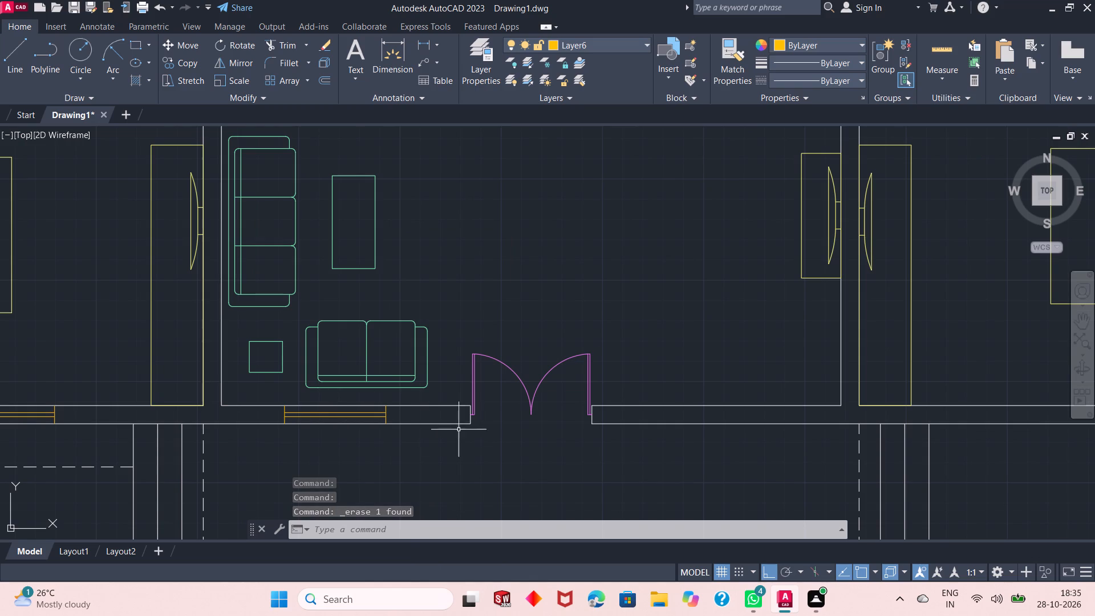
pyautogui.scroll(-1, 569, 444)
pyautogui.scroll(1, 738, 412)
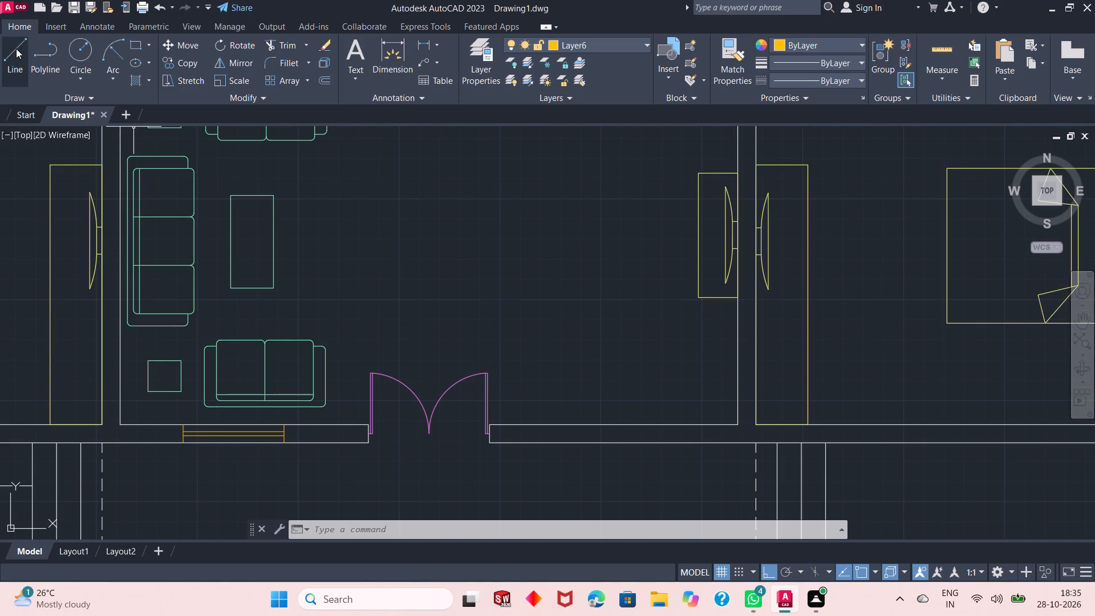
# Draw a short line across the living room's south wall, east of the entrance door.
pyautogui.click(16, 48)
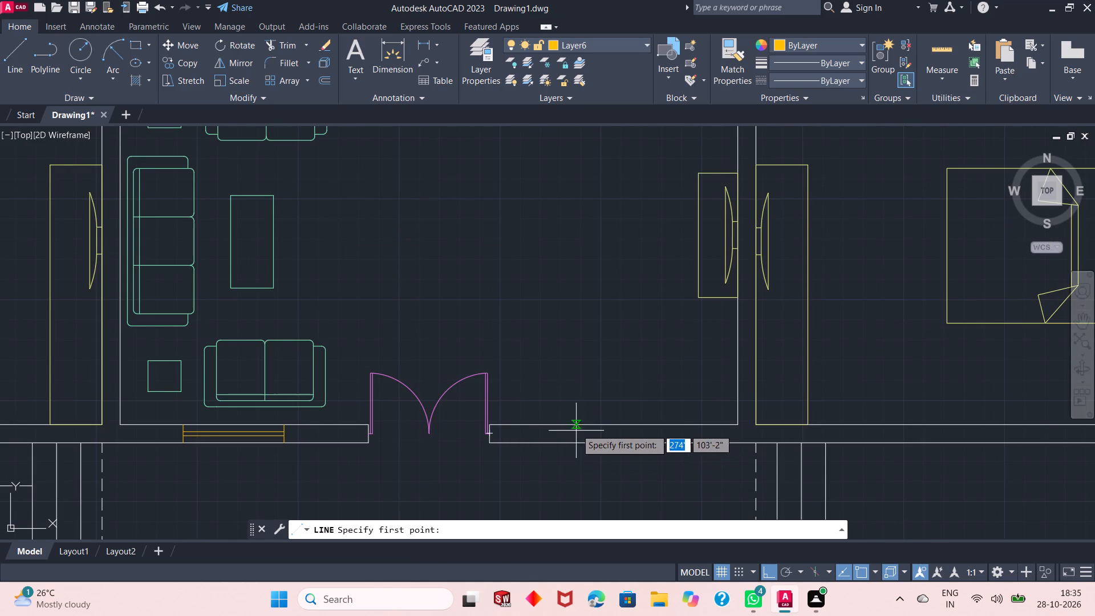
pyautogui.click(567, 424)
pyautogui.click(572, 447)
pyautogui.rightClick(582, 423)
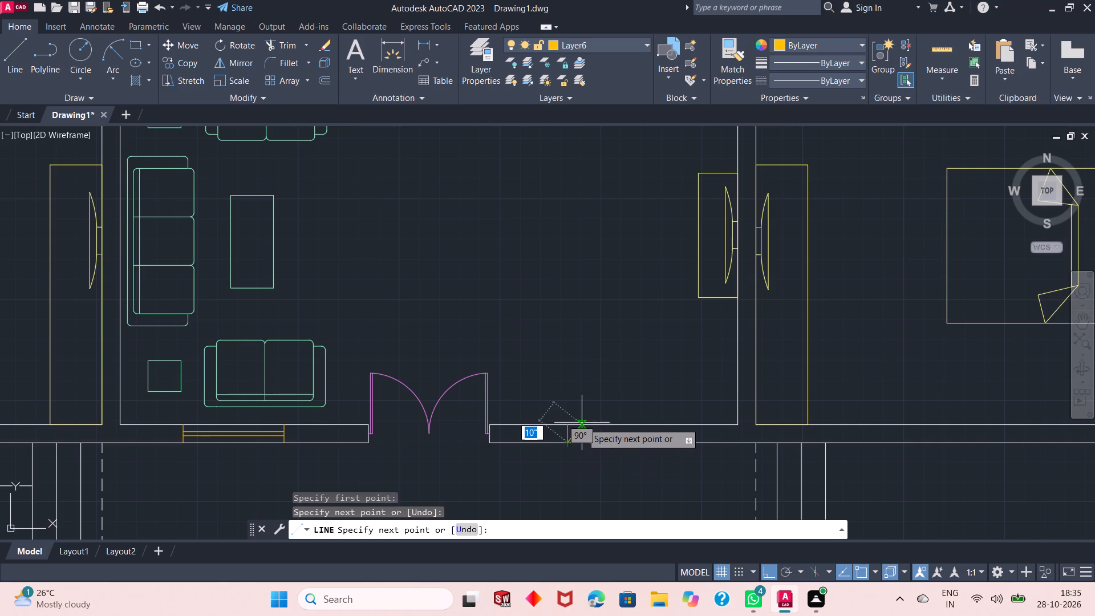
pyautogui.click(618, 266)
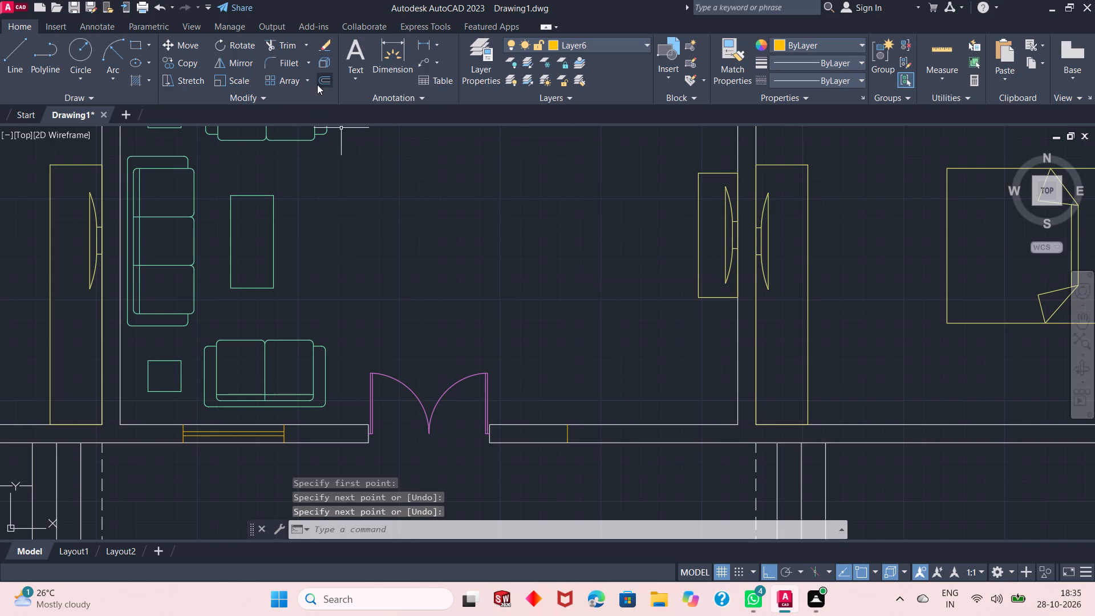
# Offset the short line east of the entrance door 4'5" to the east.
pyautogui.click(317, 84)
pyautogui.rightClick(407, 214)
pyautogui.click(425, 222)
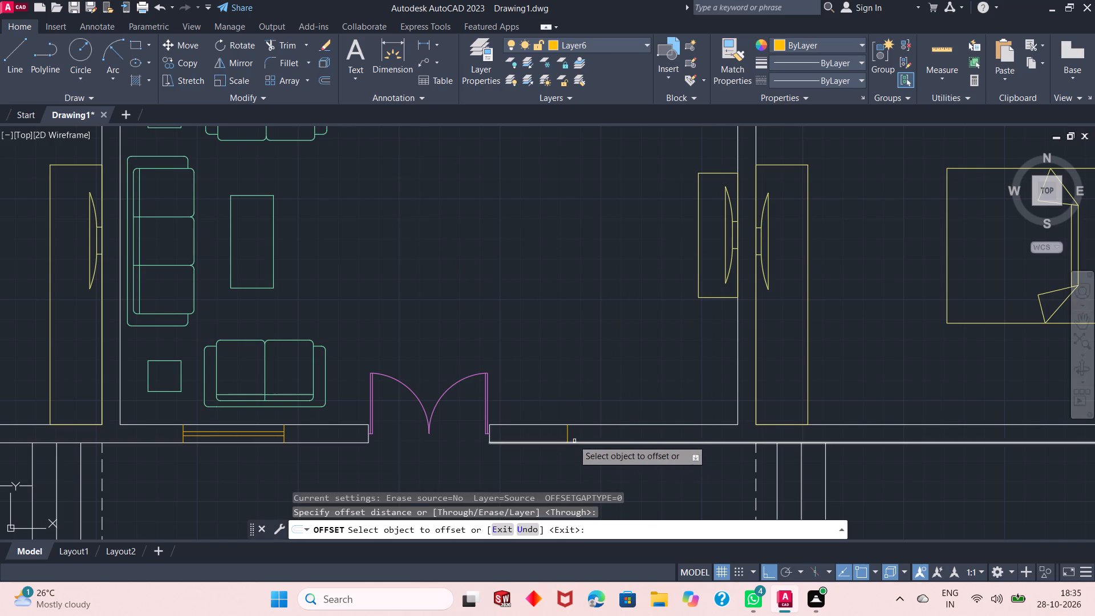
pyautogui.click(570, 435)
pyautogui.click(568, 435)
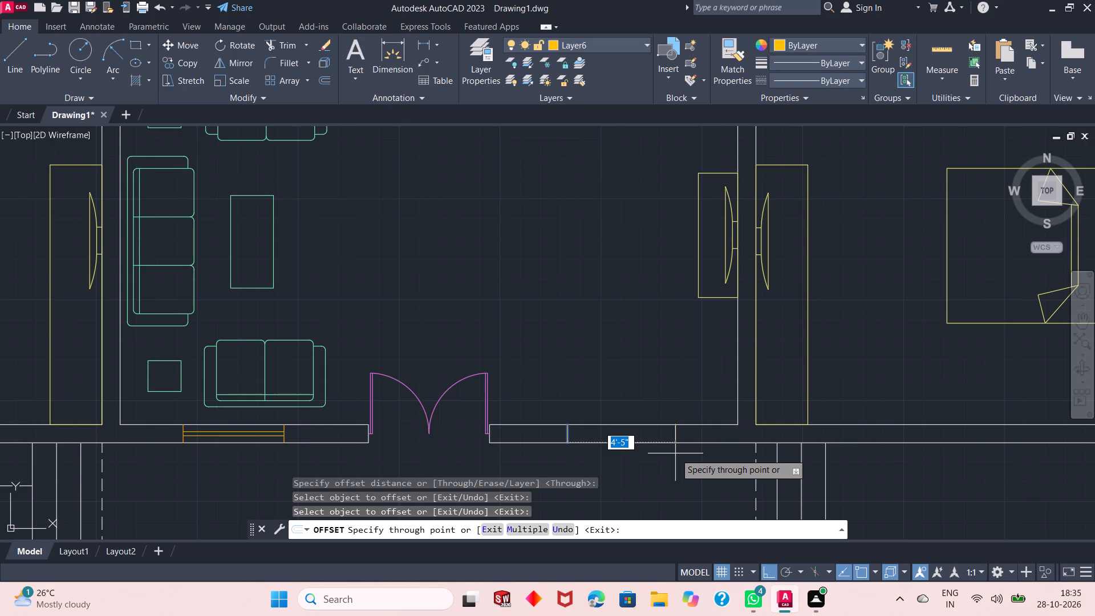
pyautogui.write('4\'5"')
pyautogui.press('Return')
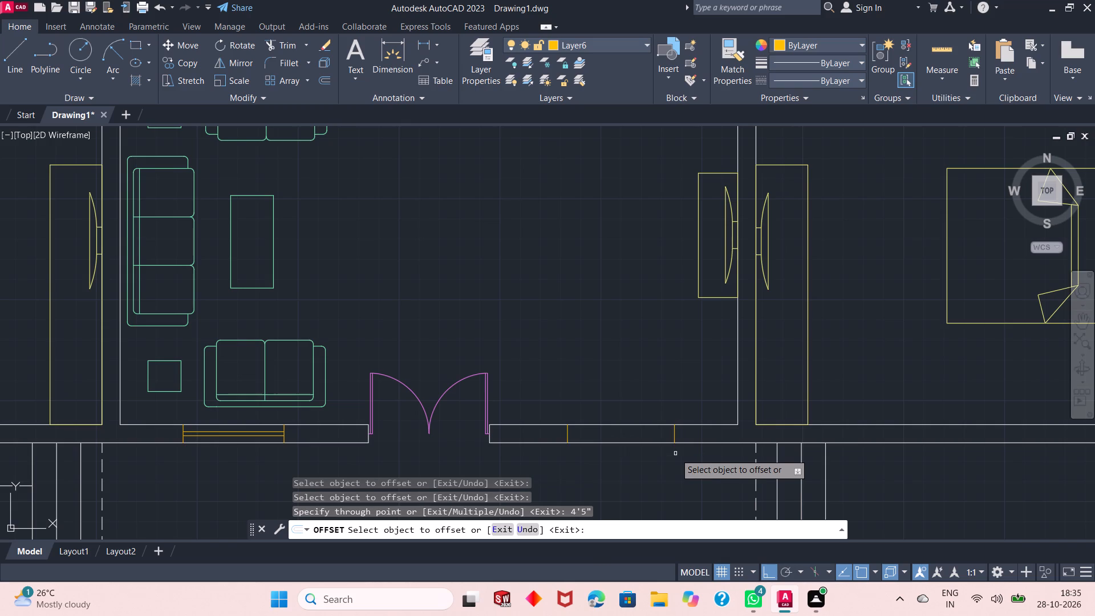
pyautogui.rightClick(639, 408)
pyautogui.click(648, 411)
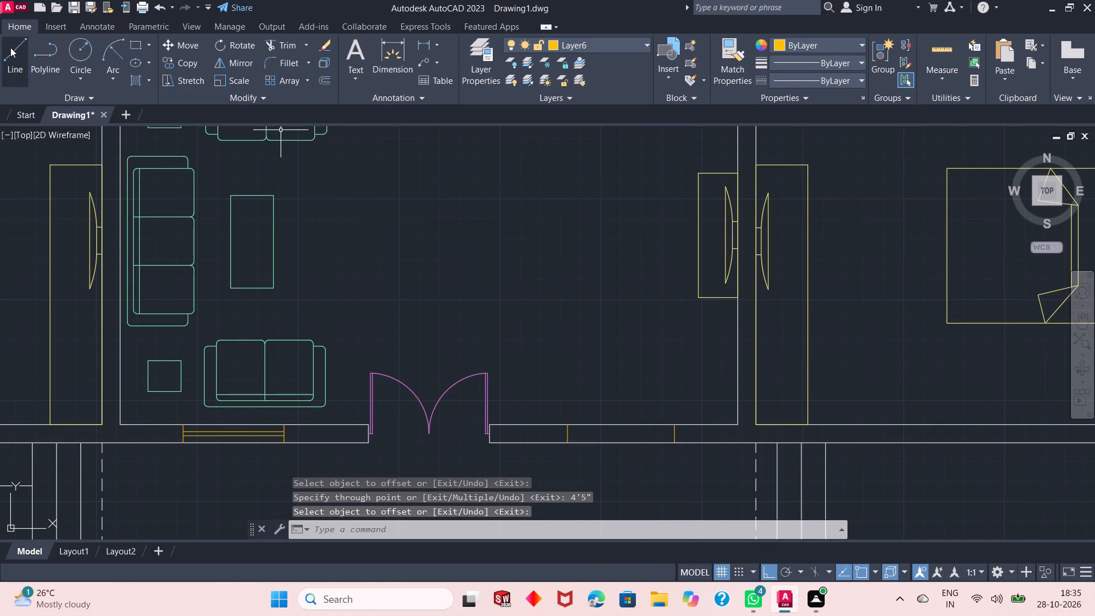
# Draw a centre line between the midpoints of the two short lines in the wall east of the entrance door.
pyautogui.click(23, 58)
pyautogui.click(566, 436)
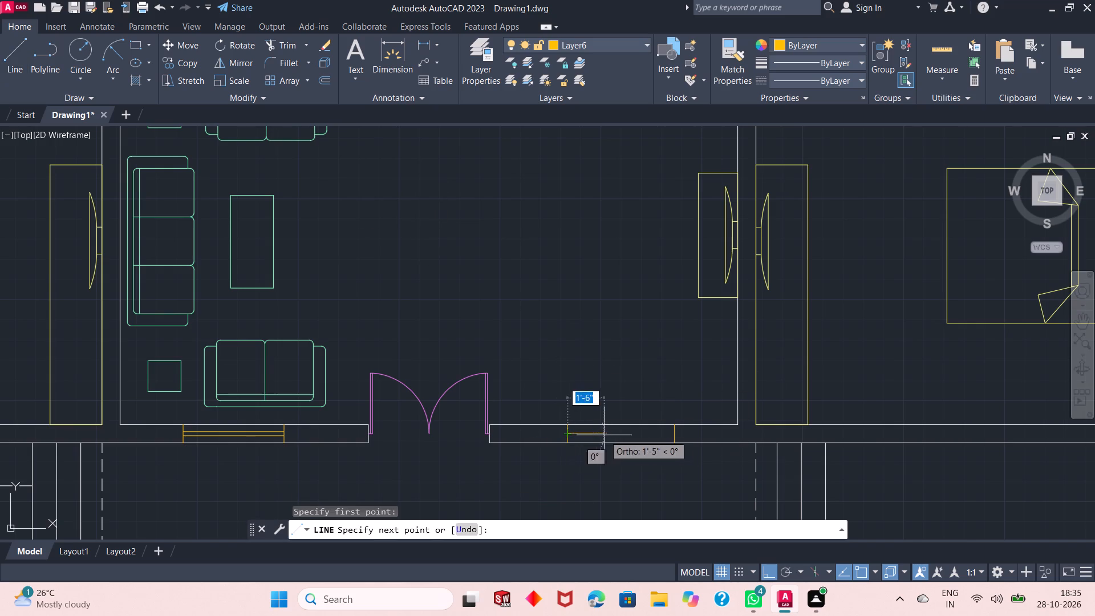
pyautogui.click(674, 436)
pyautogui.rightClick(646, 381)
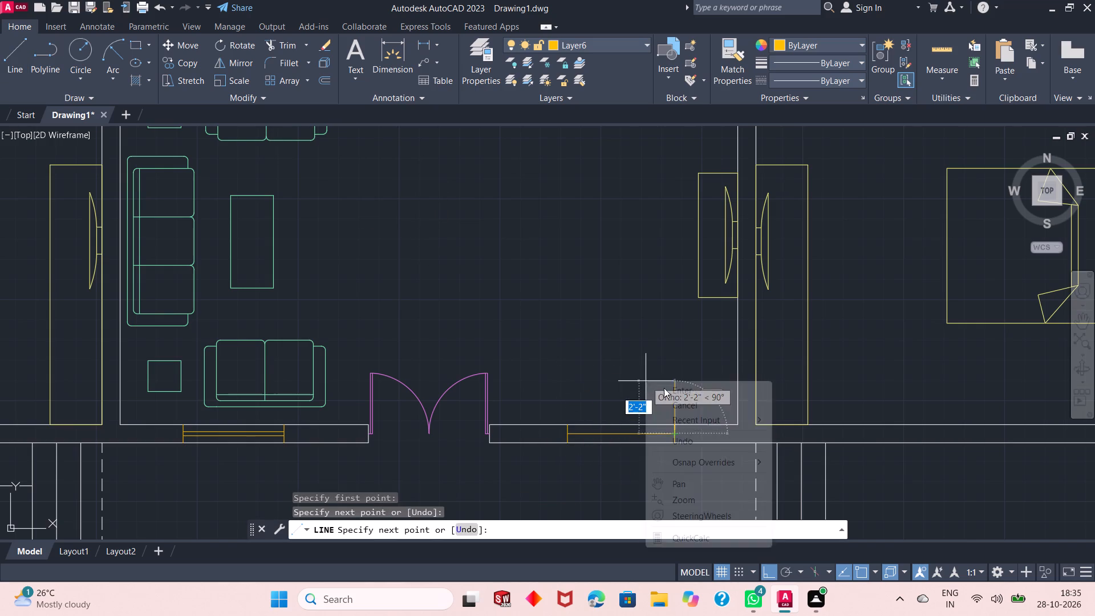
pyautogui.click(666, 388)
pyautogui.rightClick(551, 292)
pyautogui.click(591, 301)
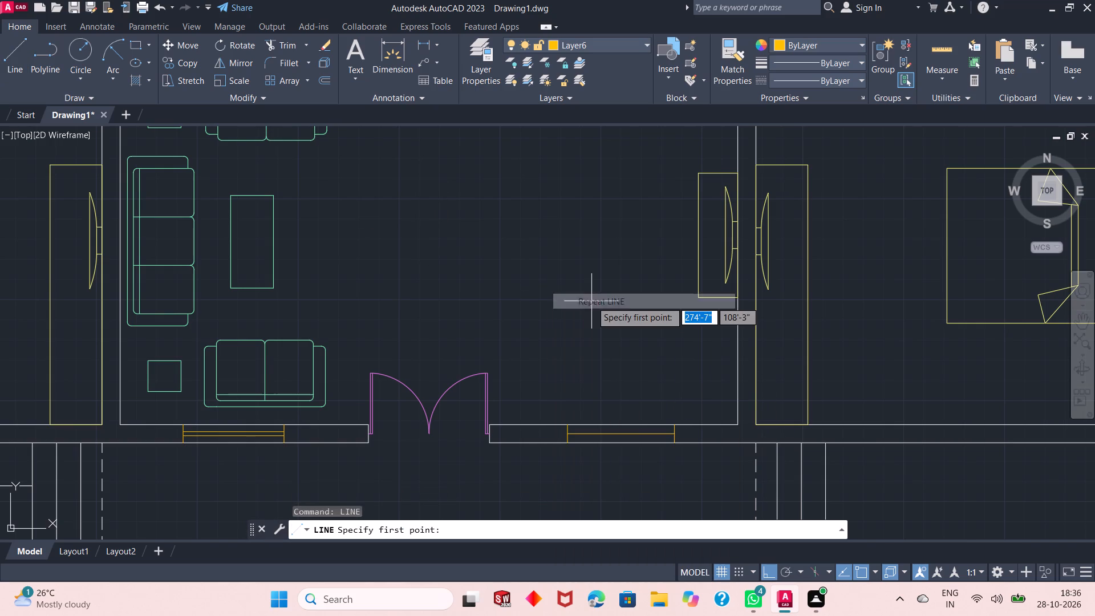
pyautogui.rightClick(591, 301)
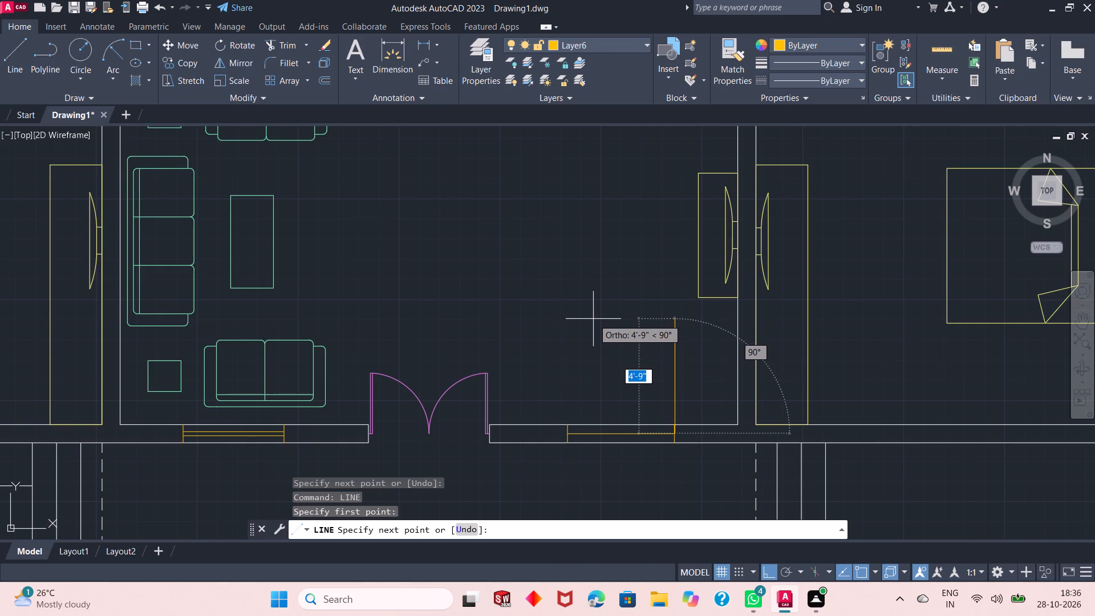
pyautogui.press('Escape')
# Offset the centre line of the living room window east of the entrance door 1" to the north and 1" to the south.
pyautogui.click(331, 77)
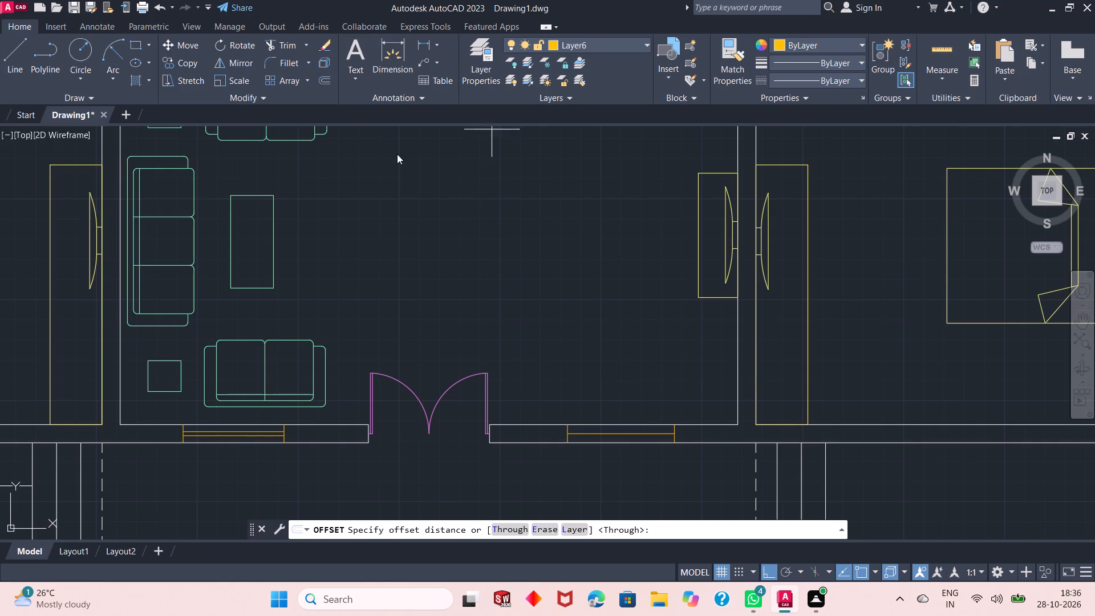
pyautogui.scroll(2, 643, 429)
pyautogui.rightClick(578, 281)
pyautogui.click(589, 285)
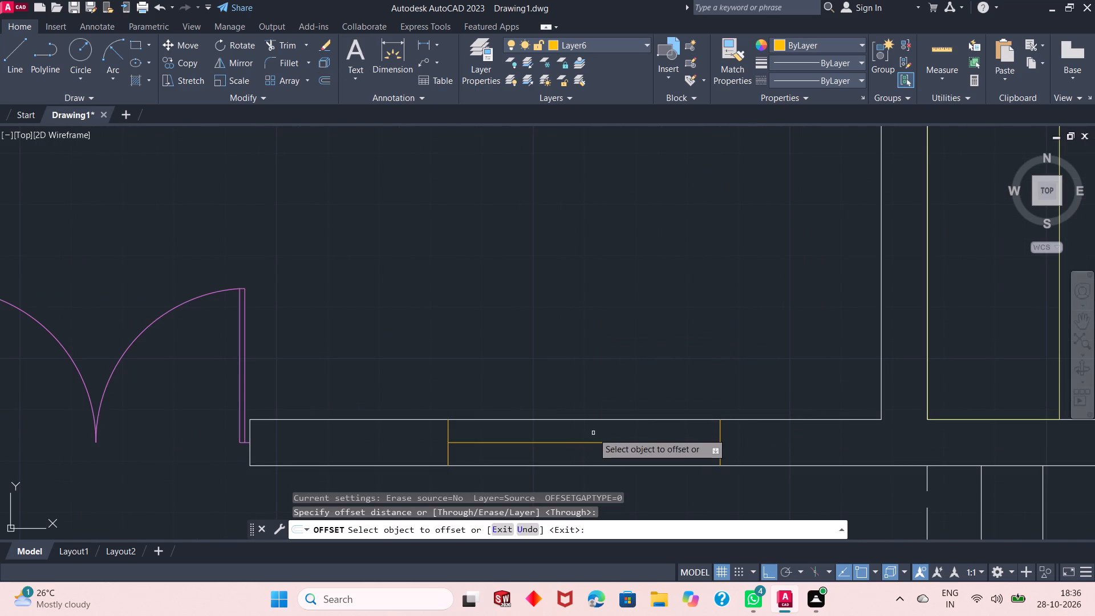
pyautogui.click(596, 442)
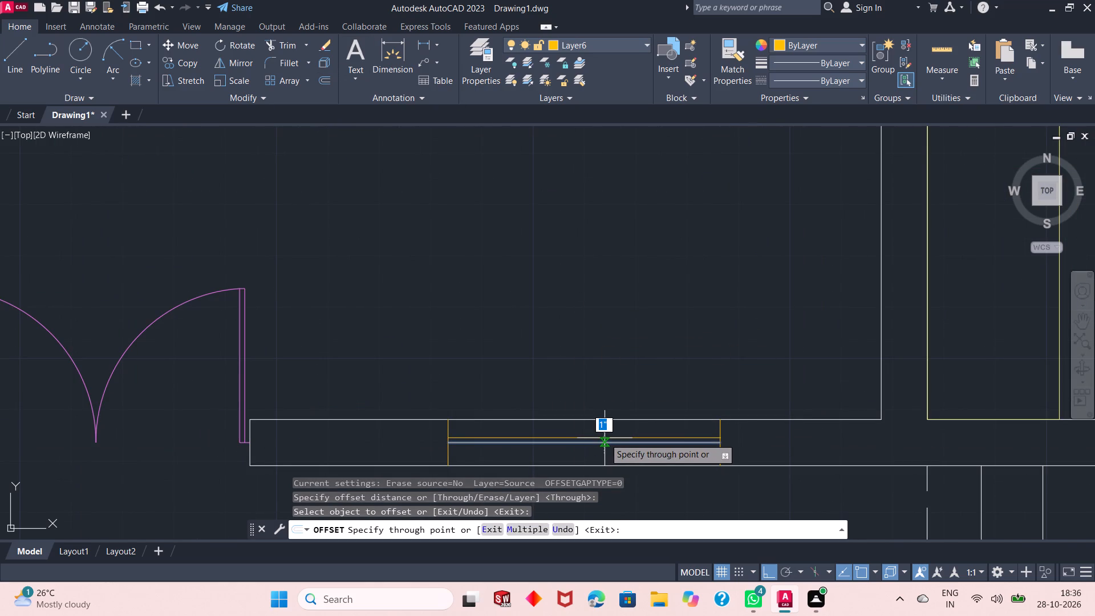
pyautogui.press('1')
pyautogui.hotkey('shift', '"')
pyautogui.press('Return')
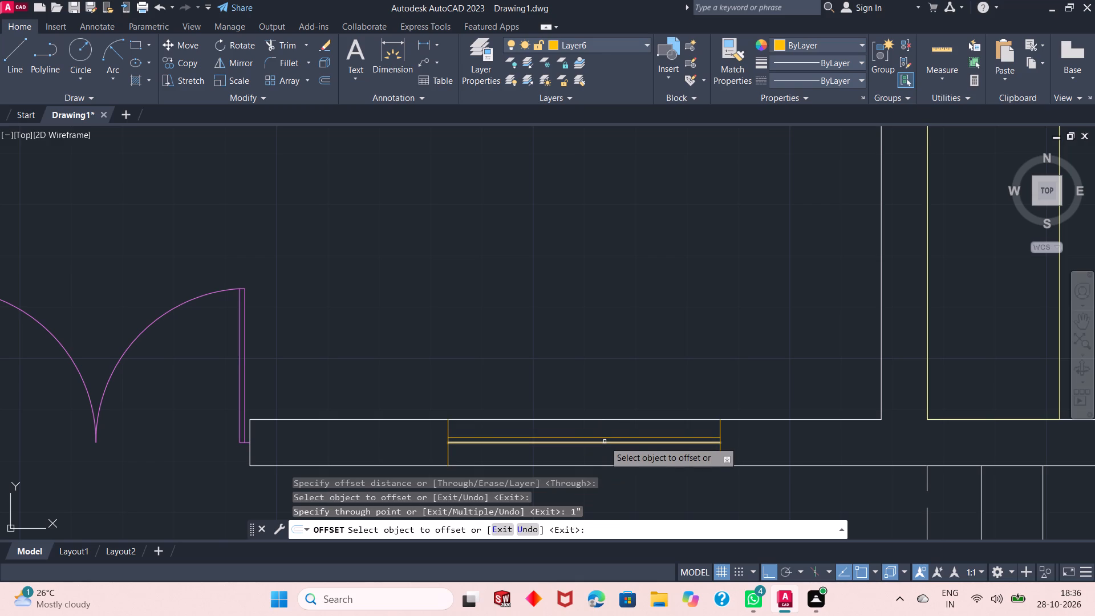
pyautogui.click(605, 441)
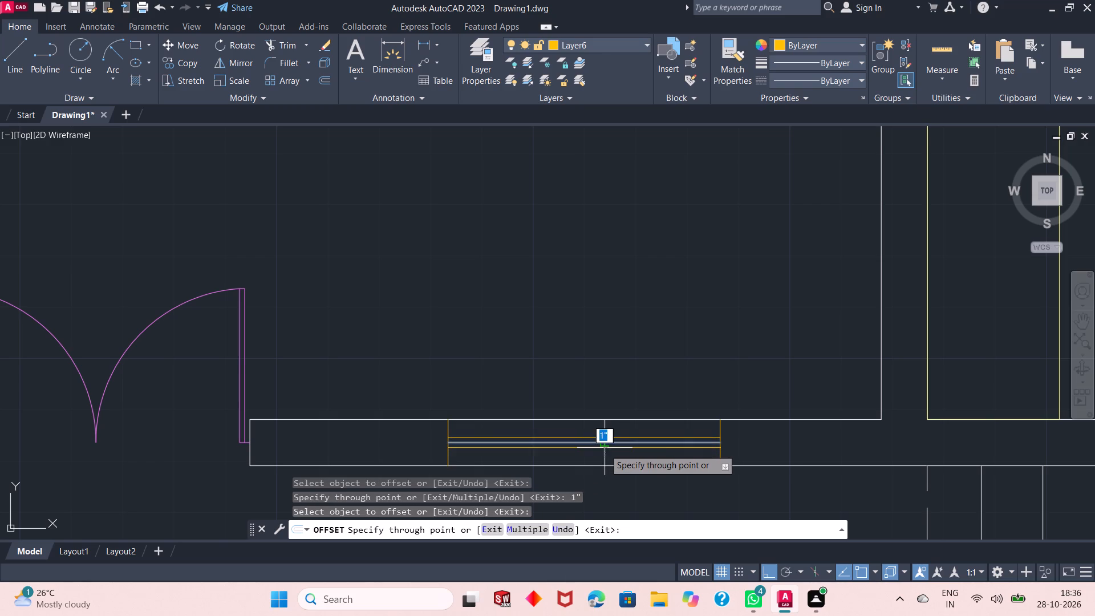
pyautogui.write('1"')
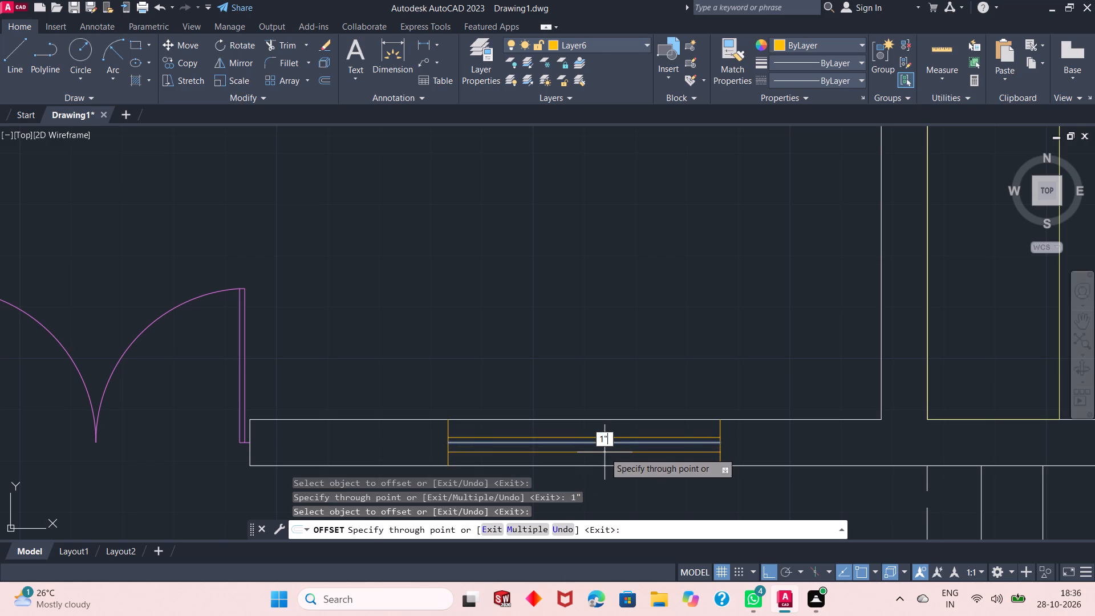
pyautogui.press('Return')
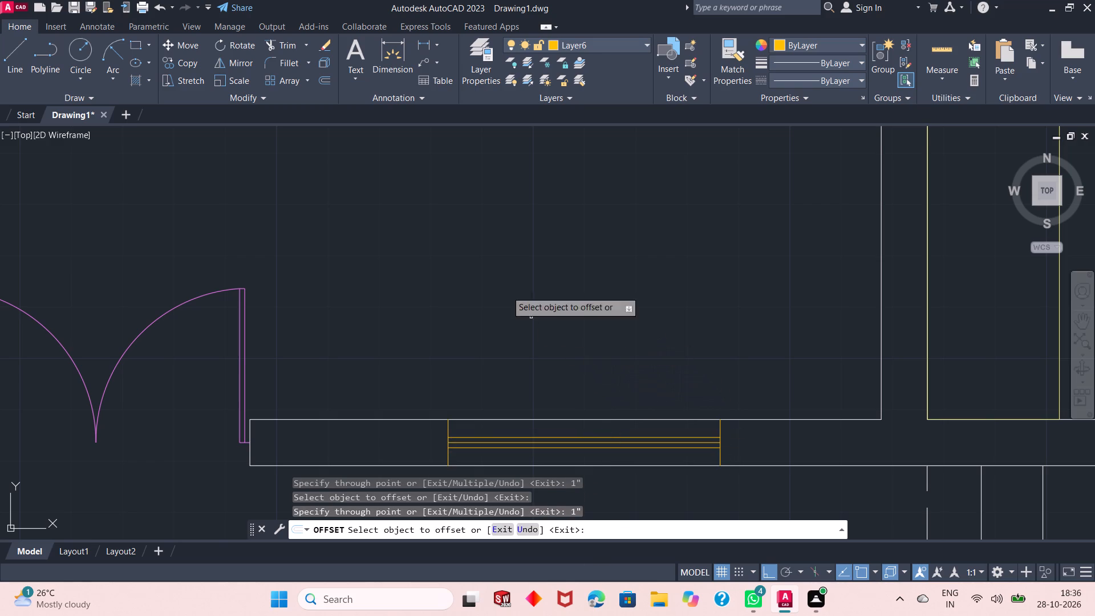
pyautogui.rightClick(476, 257)
pyautogui.click(492, 264)
# Erase the original centre line of the window east of the entrance door, keeping the two offset lines.
pyautogui.scroll(2, 552, 461)
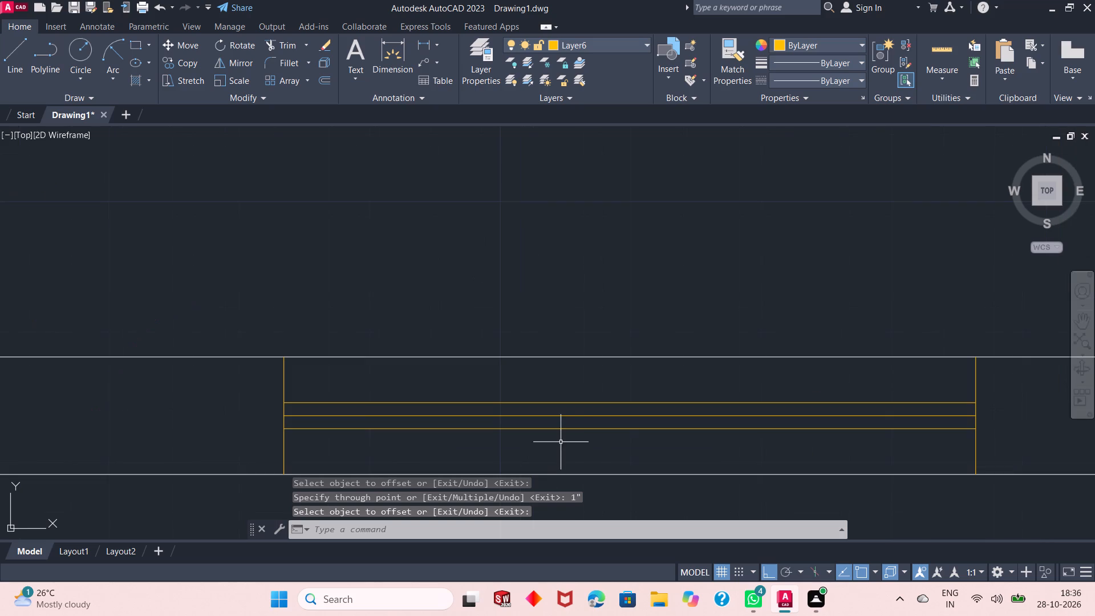
pyautogui.click(554, 418)
pyautogui.rightClick(545, 245)
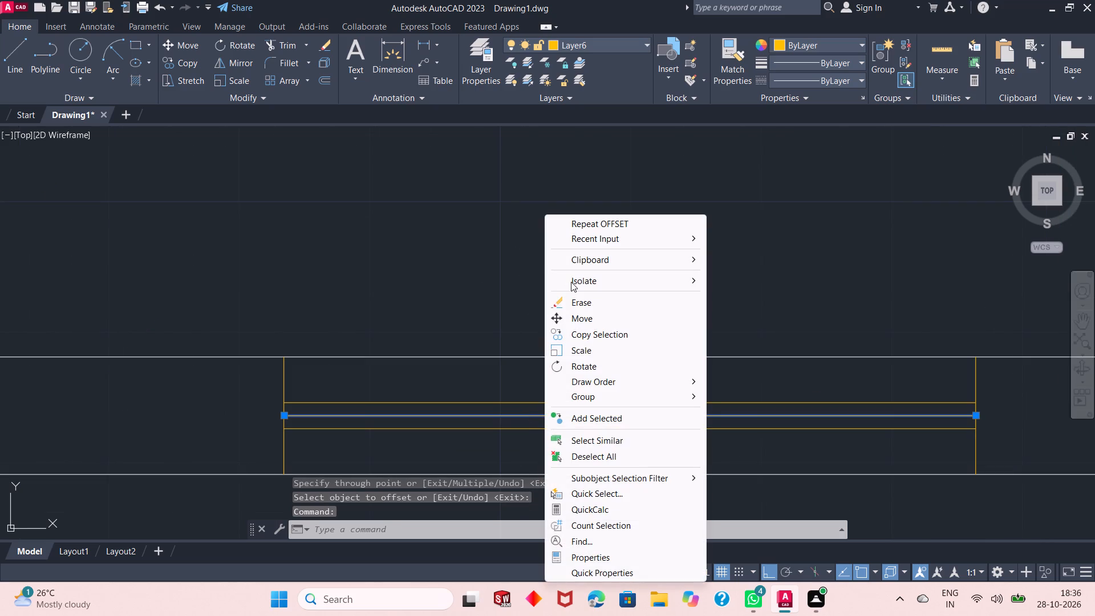
pyautogui.click(576, 297)
# Draw a short line across the southeast bedroom's south wall, east of the wardrobe.
pyautogui.scroll(-3, 503, 423)
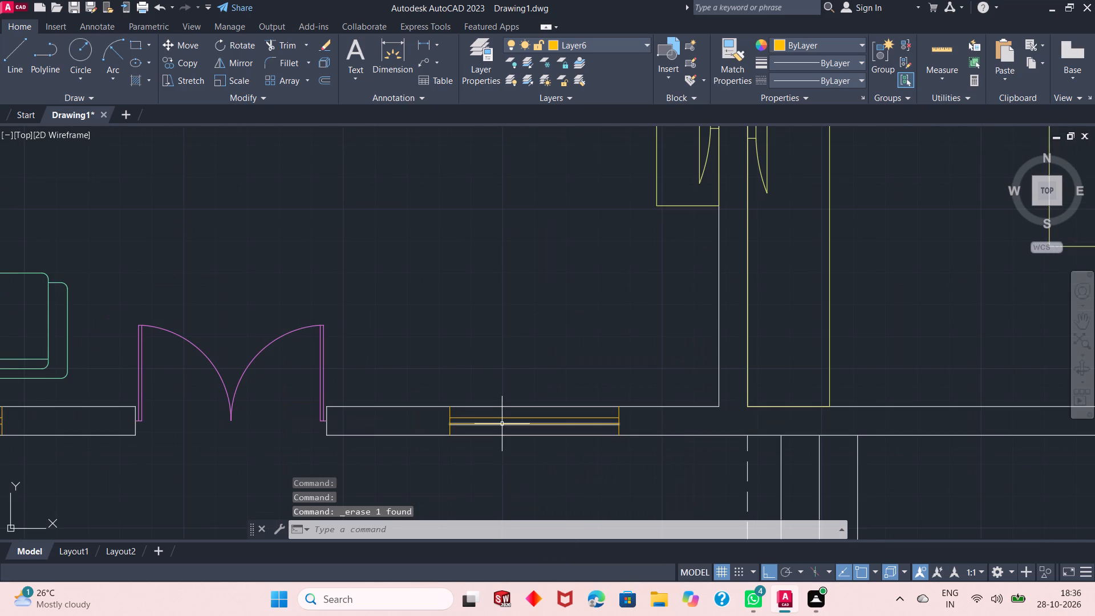
pyautogui.scroll(-2, 447, 418)
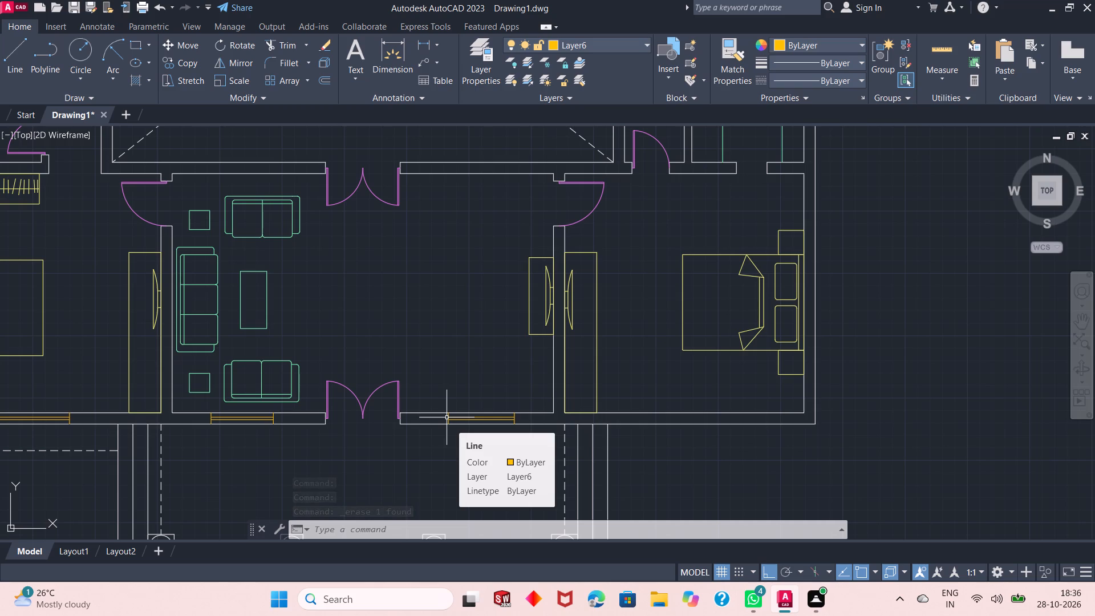
pyautogui.scroll(-1, 403, 416)
pyautogui.scroll(1, 647, 404)
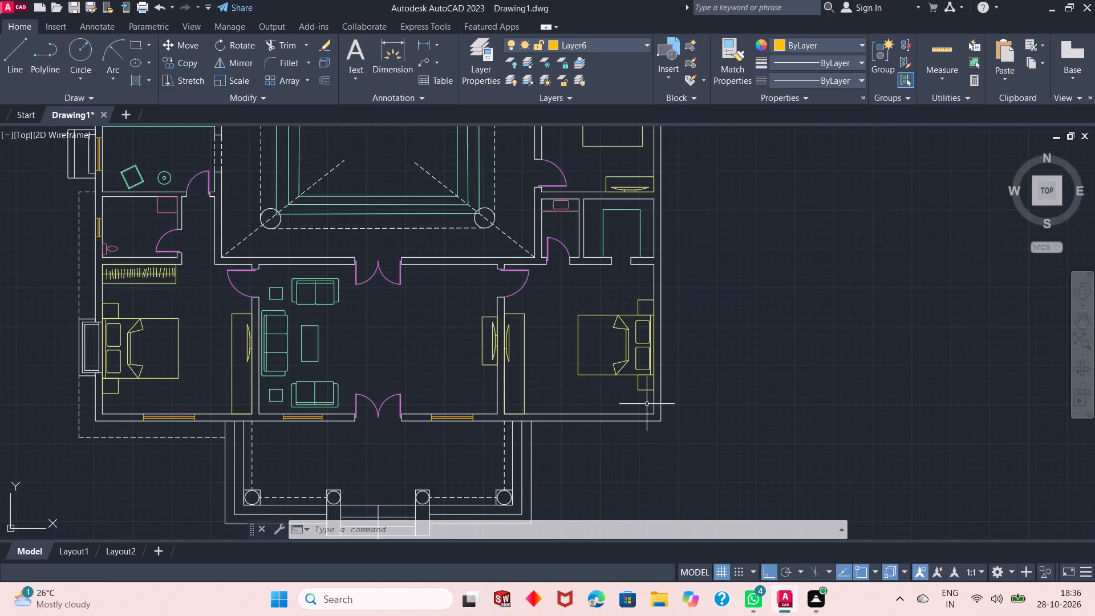
pyautogui.click(7, 48)
pyautogui.scroll(1, 505, 440)
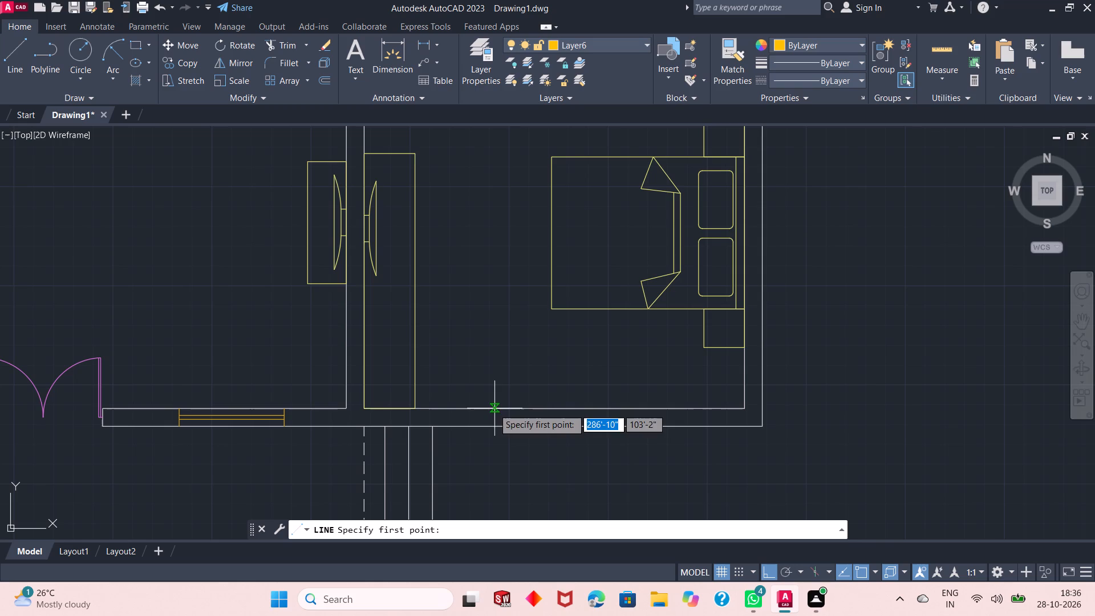
pyautogui.click(493, 408)
pyautogui.click(493, 427)
pyautogui.rightClick(494, 379)
pyautogui.click(505, 382)
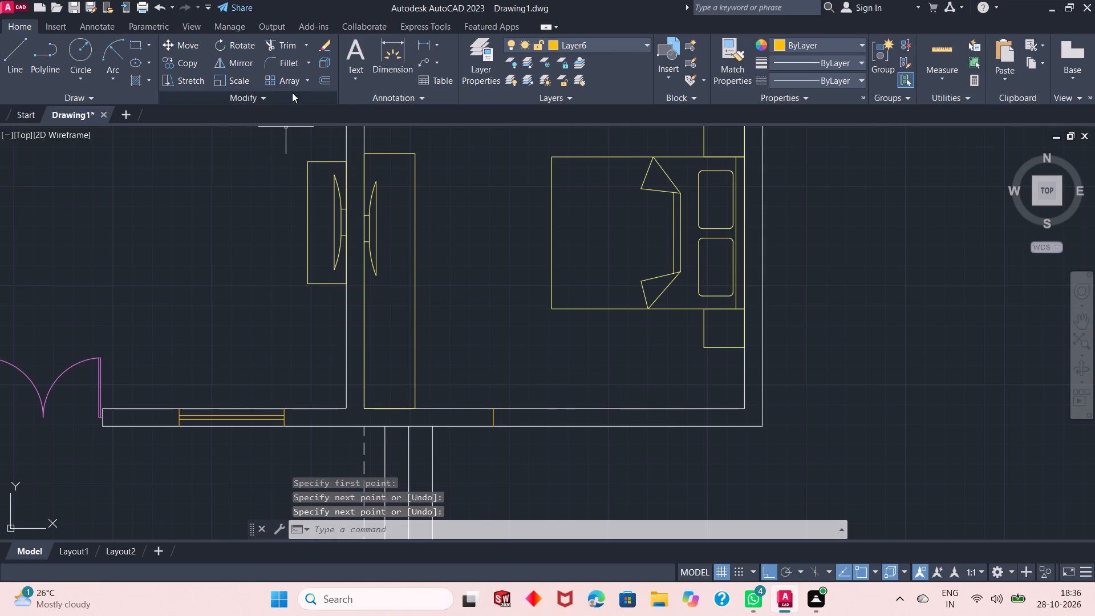
# Offset the short line in the southeast bedroom's south wall 5'6" to the east.
pyautogui.click(321, 77)
pyautogui.rightClick(412, 137)
pyautogui.click(432, 146)
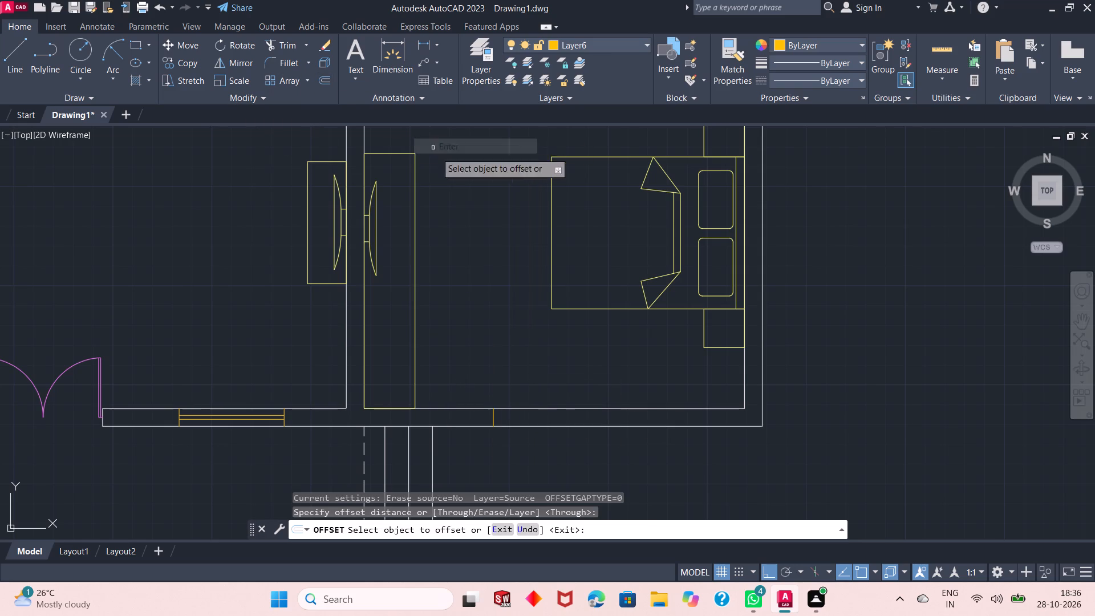
pyautogui.click(494, 417)
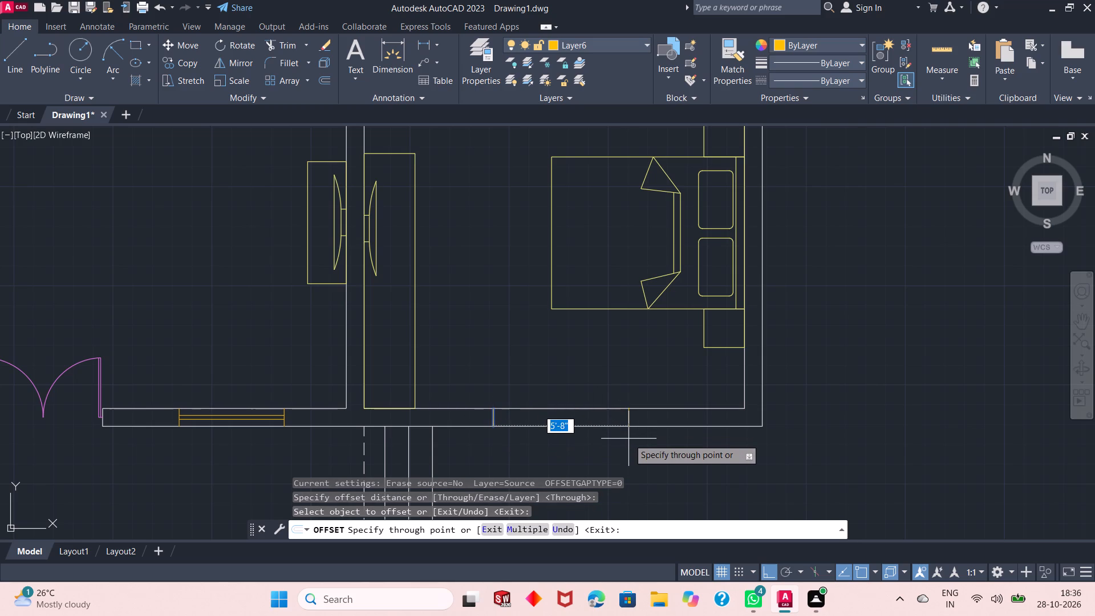
pyautogui.write("5'")
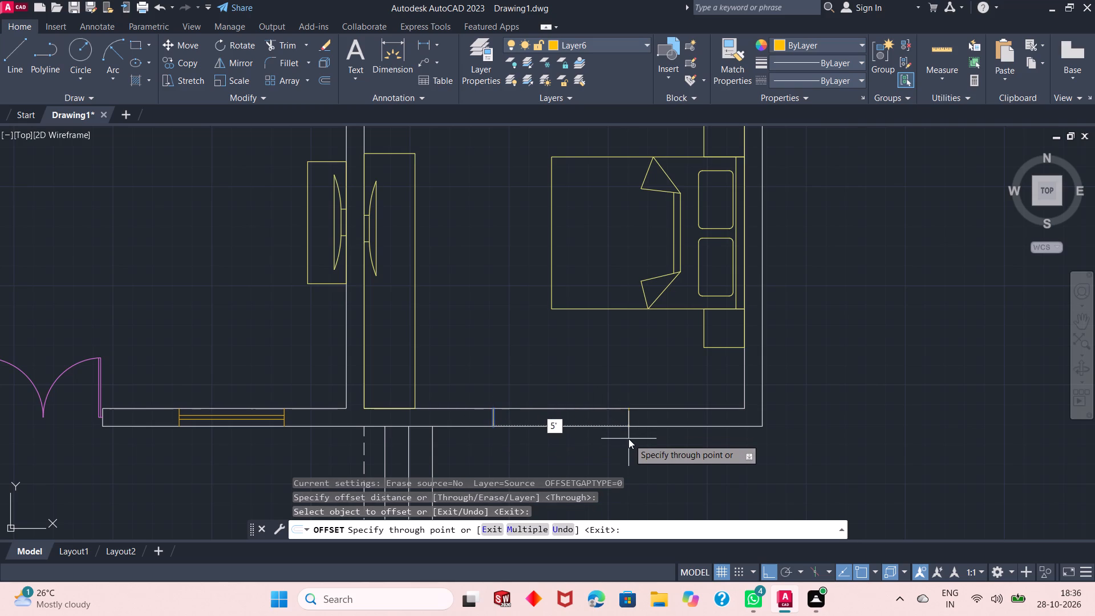
pyautogui.write('6"')
pyautogui.press('Return')
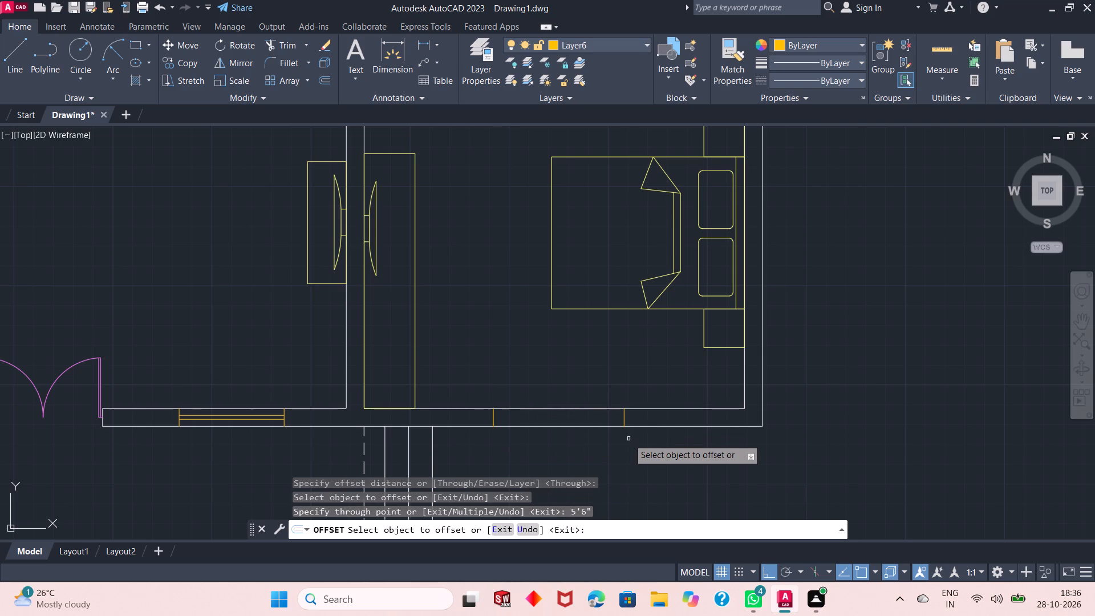
pyautogui.rightClick(547, 326)
pyautogui.click(559, 333)
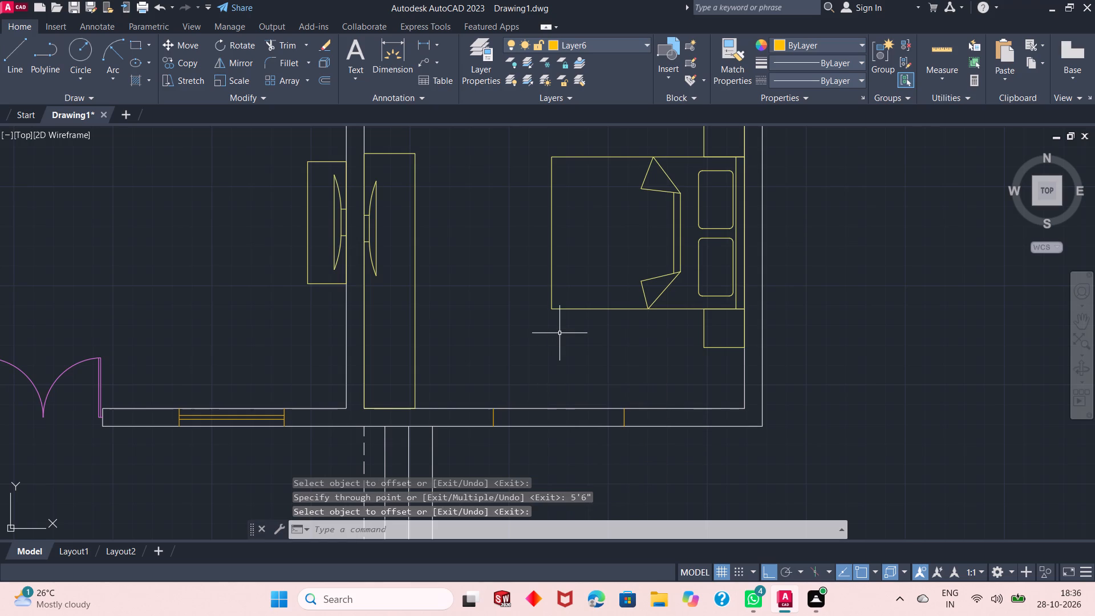
# Draw a centre line between the midpoints of the two short lines in the southeast bedroom's south wall.
pyautogui.click(19, 50)
pyautogui.scroll(1, 542, 441)
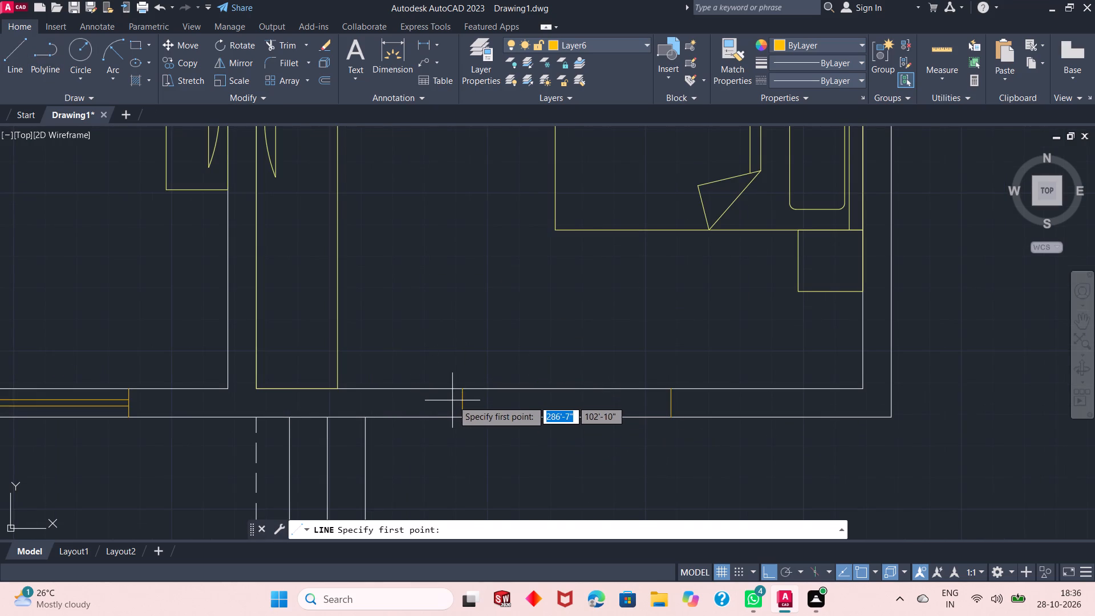
pyautogui.click(459, 402)
pyautogui.click(671, 403)
pyautogui.rightClick(672, 366)
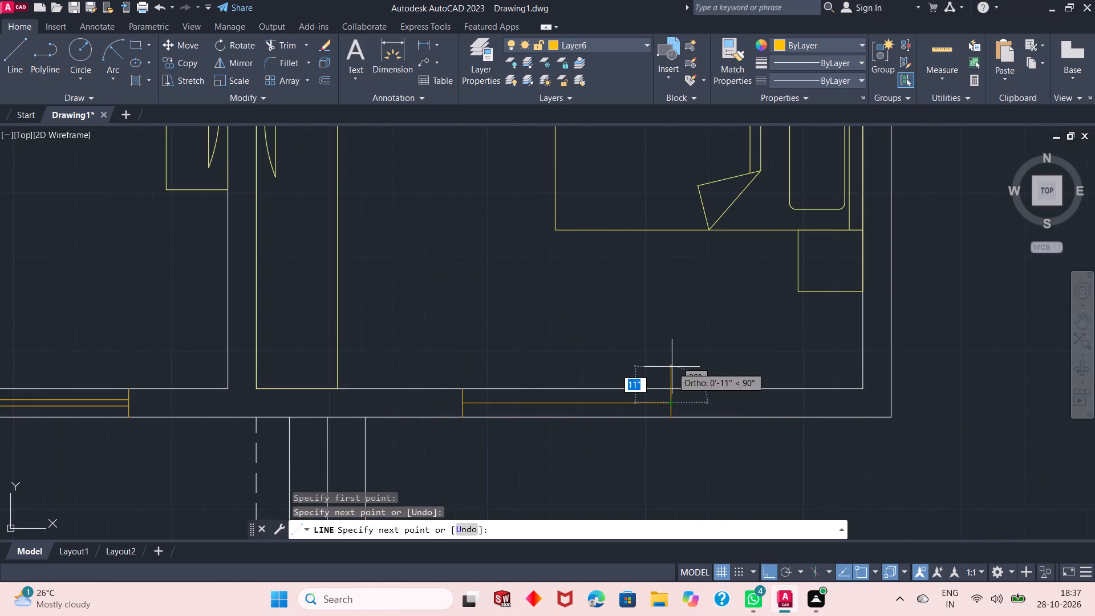
pyautogui.click(686, 371)
# Offset the centre line of the southeast bedroom's south window 1" to the north and 1" to the south.
pyautogui.scroll(2, 608, 391)
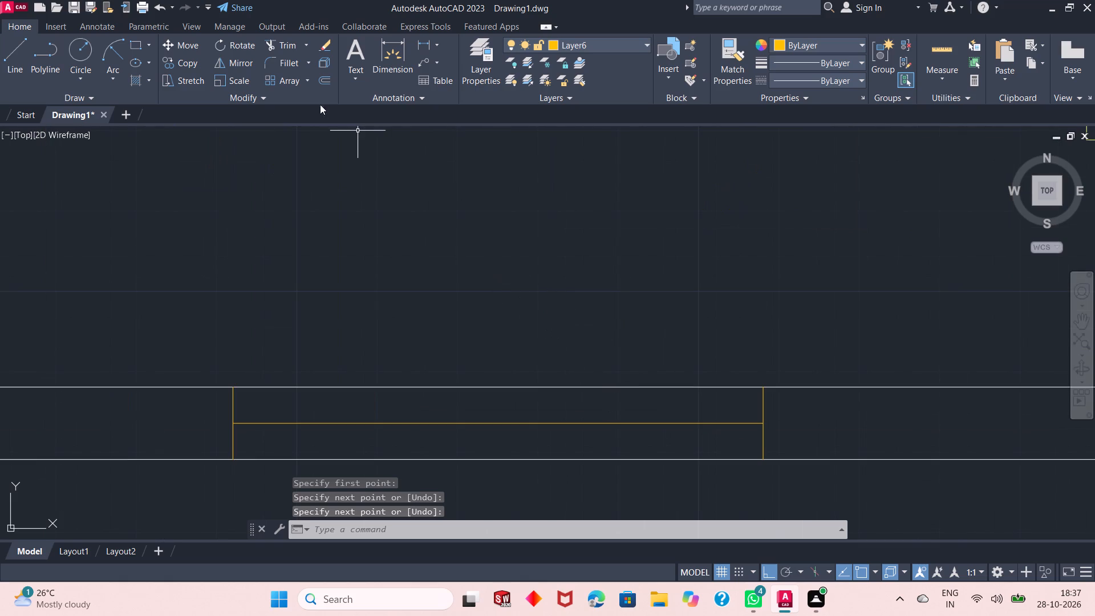
pyautogui.click(318, 82)
pyautogui.rightClick(326, 127)
pyautogui.click(339, 135)
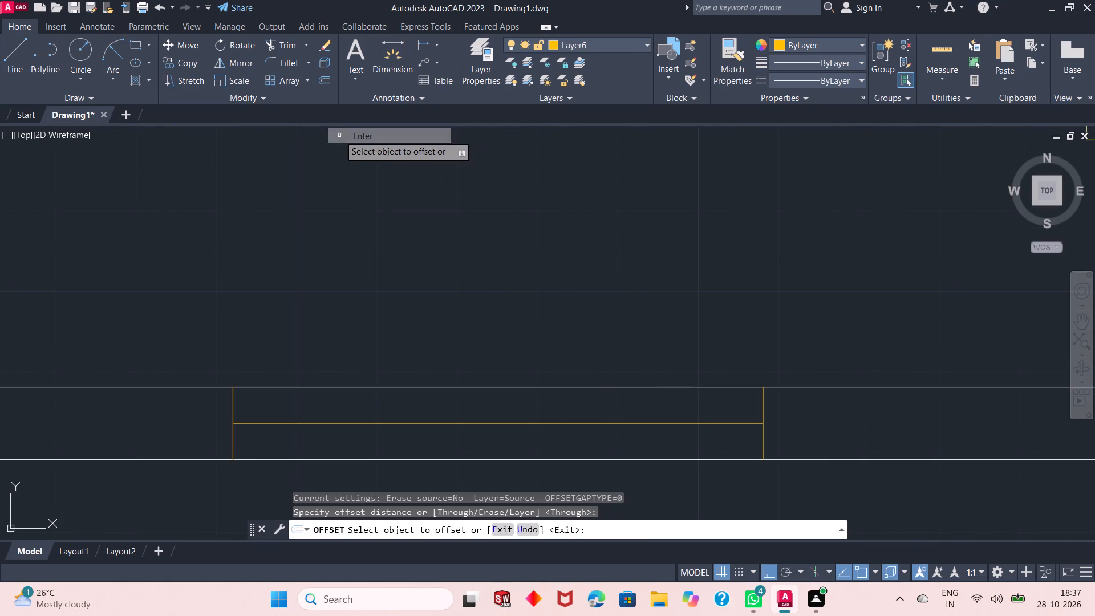
pyautogui.click(435, 424)
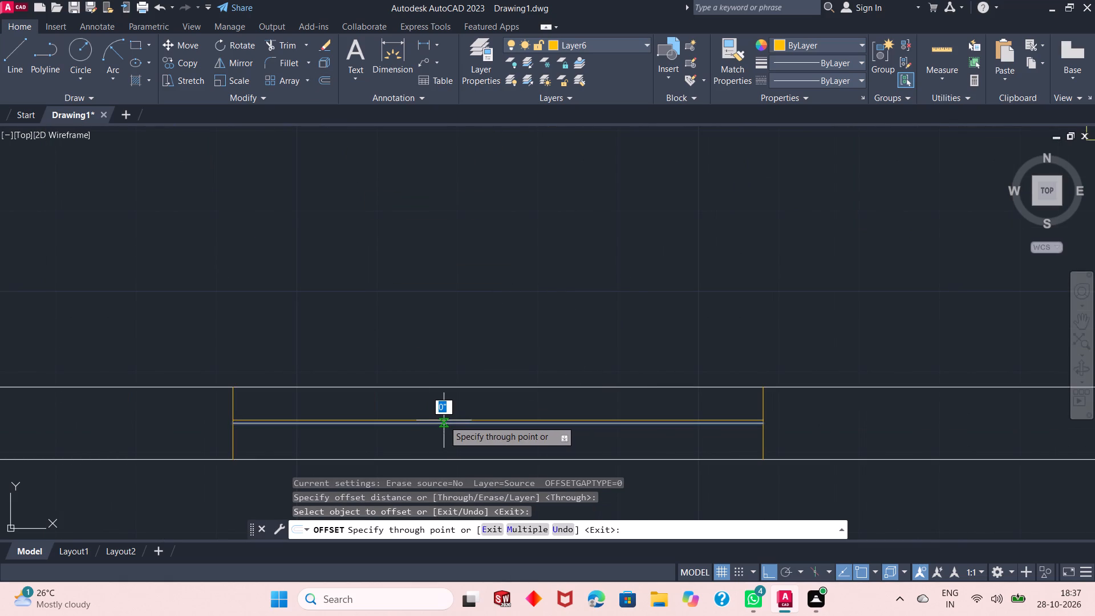
pyautogui.write('1"')
pyautogui.press('Return')
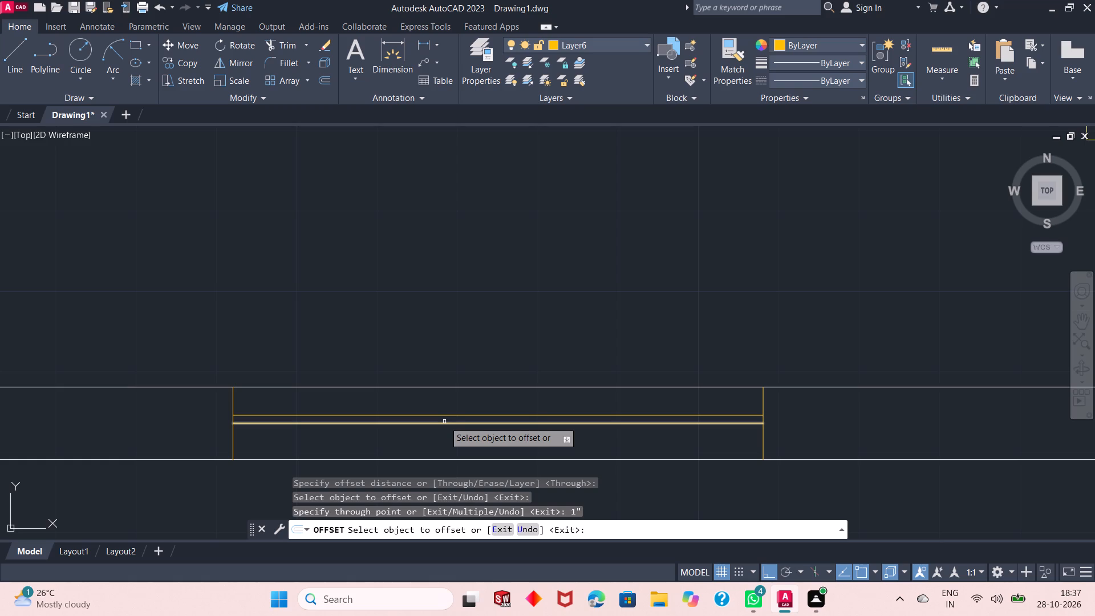
pyautogui.click(444, 422)
pyautogui.write('1"')
pyautogui.press('Return')
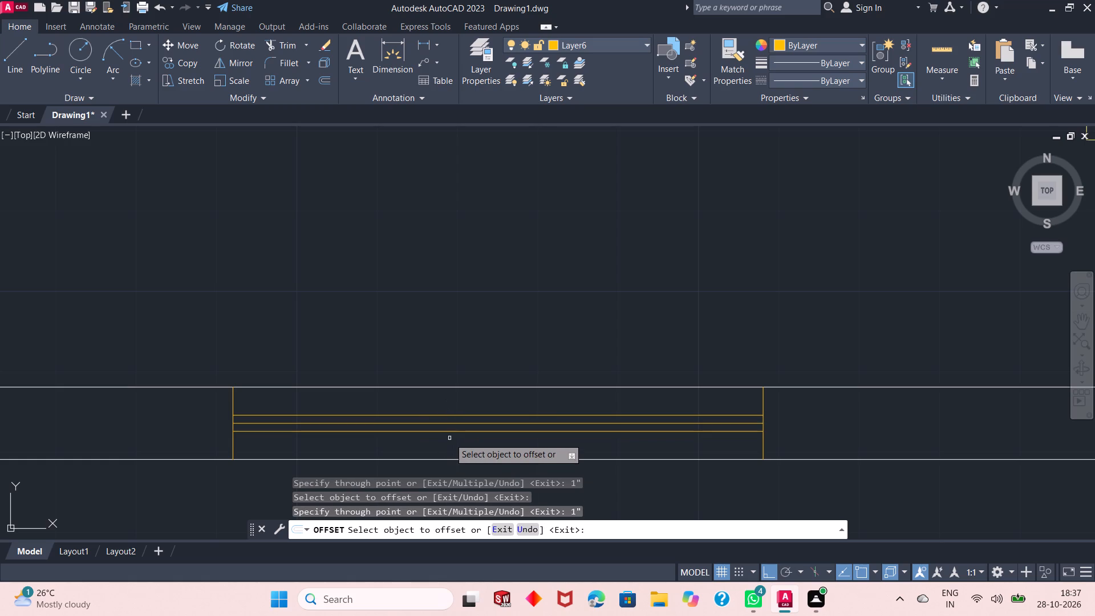
pyautogui.rightClick(355, 236)
pyautogui.click(372, 243)
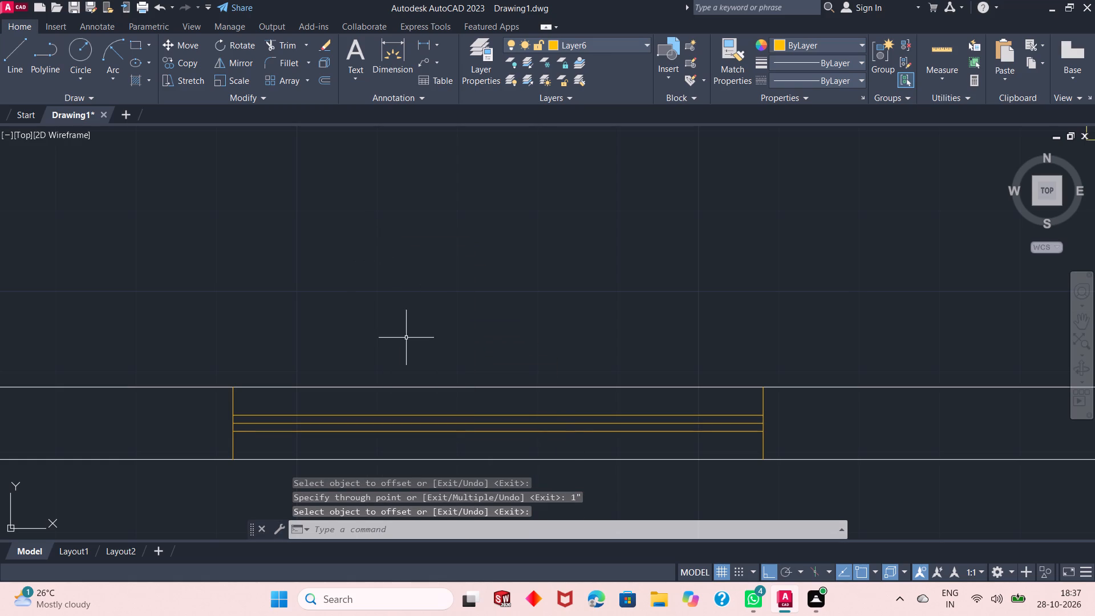
# Make layer 0 the current layer.
pyautogui.scroll(-1, 365, 410)
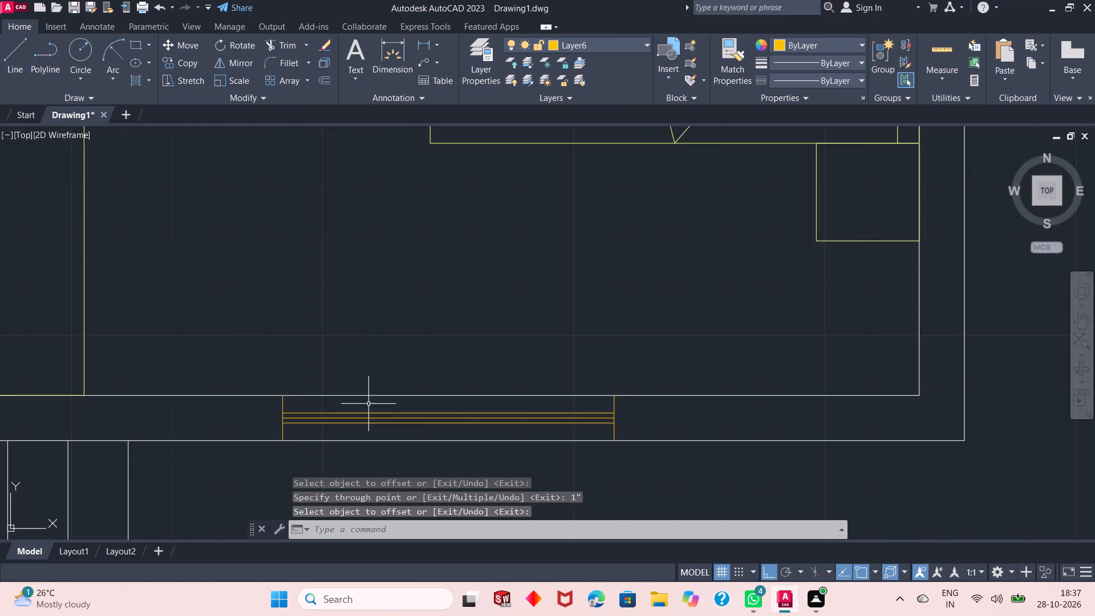
pyautogui.scroll(-3, 368, 403)
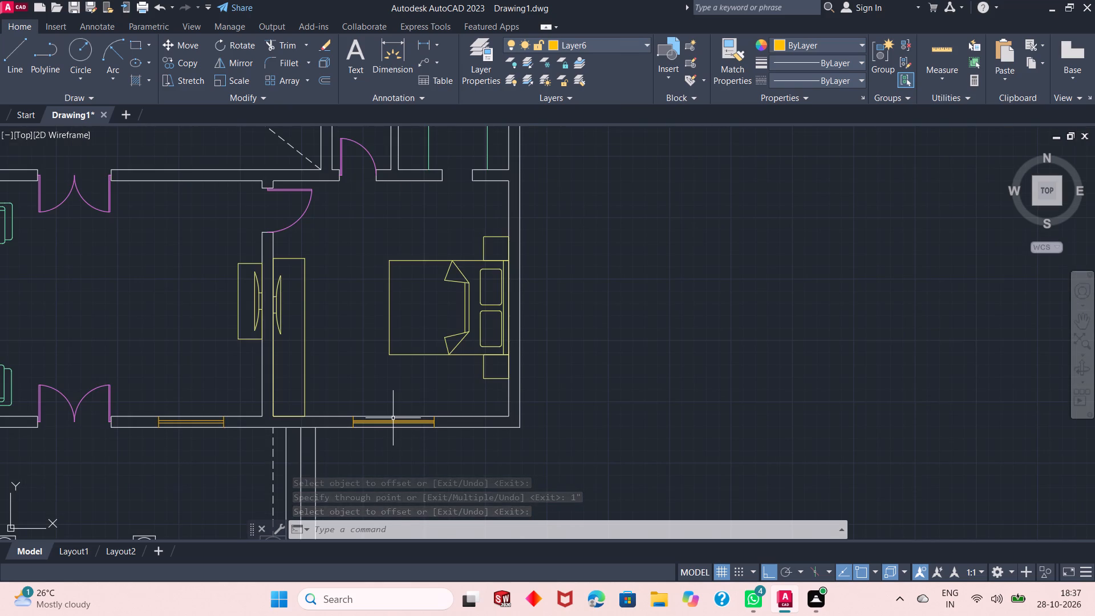
pyautogui.scroll(-1, 387, 443)
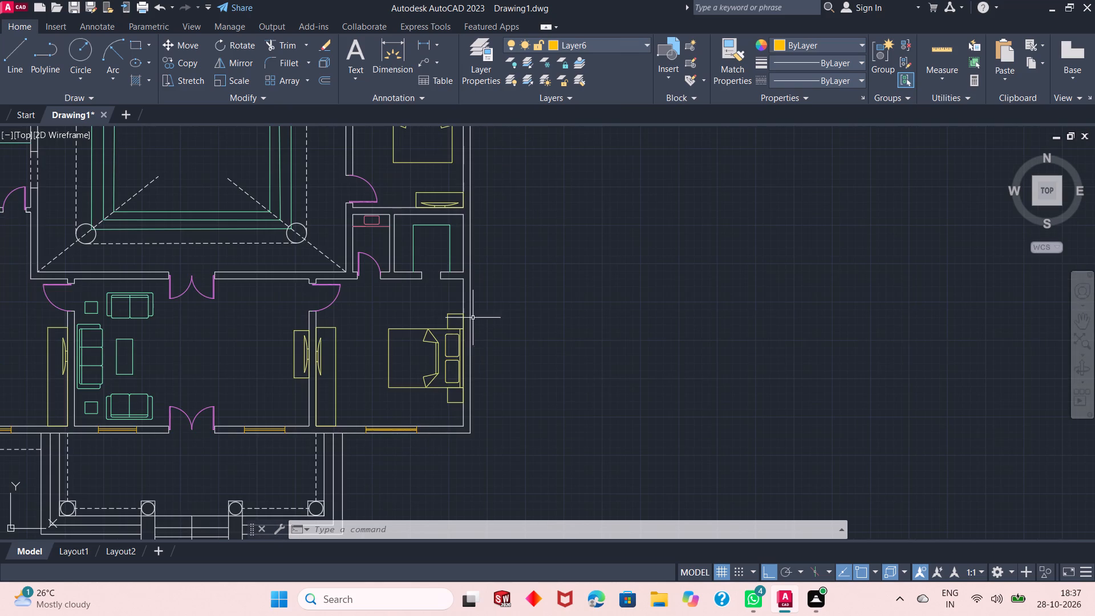
pyautogui.scroll(2, 459, 339)
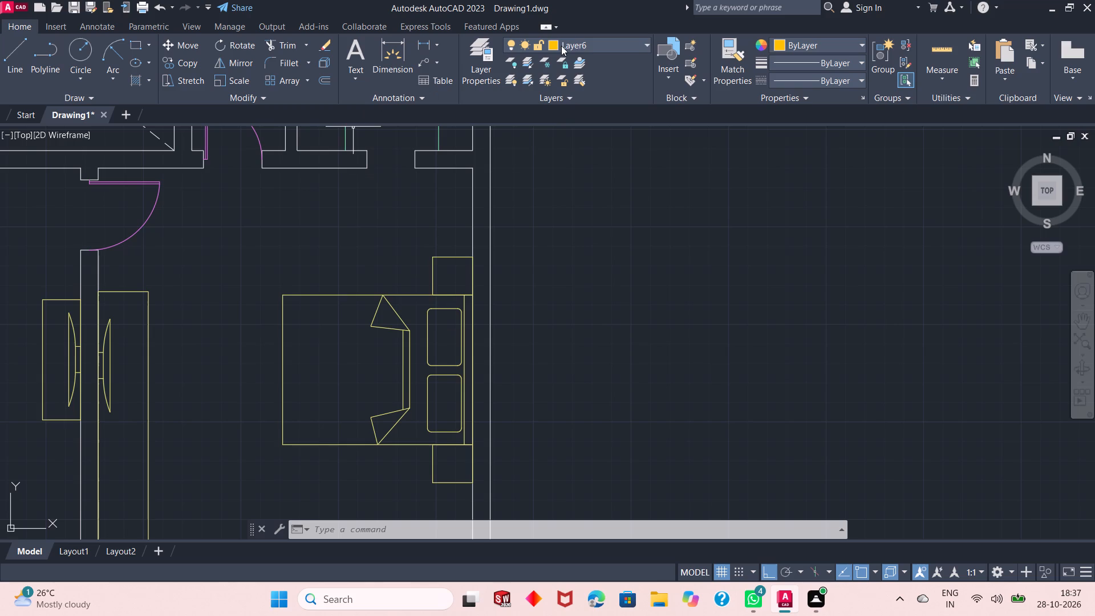
pyautogui.click(582, 40)
pyautogui.click(585, 68)
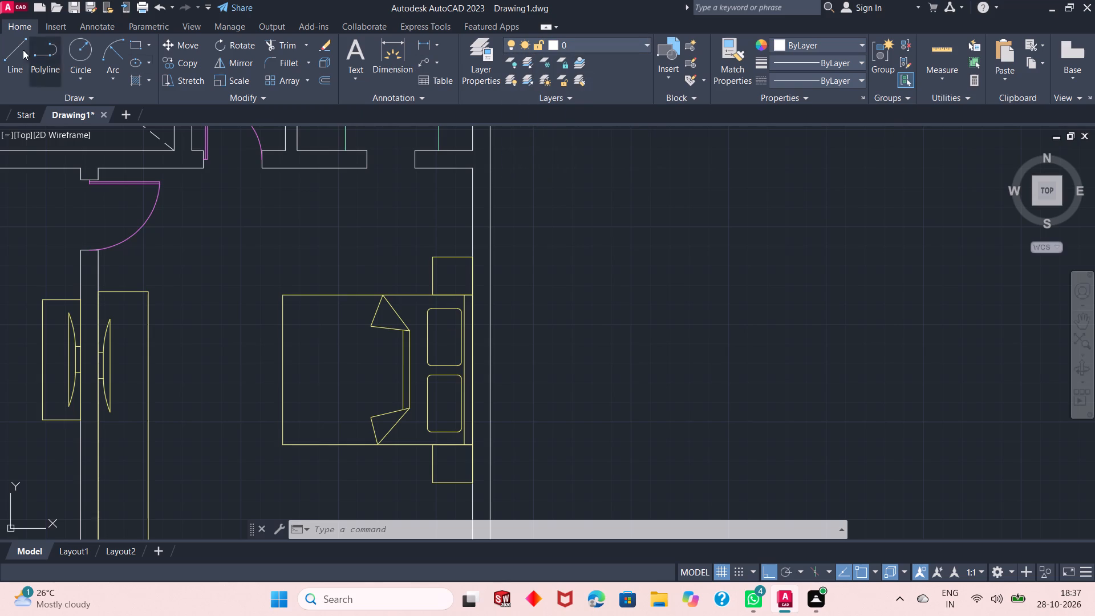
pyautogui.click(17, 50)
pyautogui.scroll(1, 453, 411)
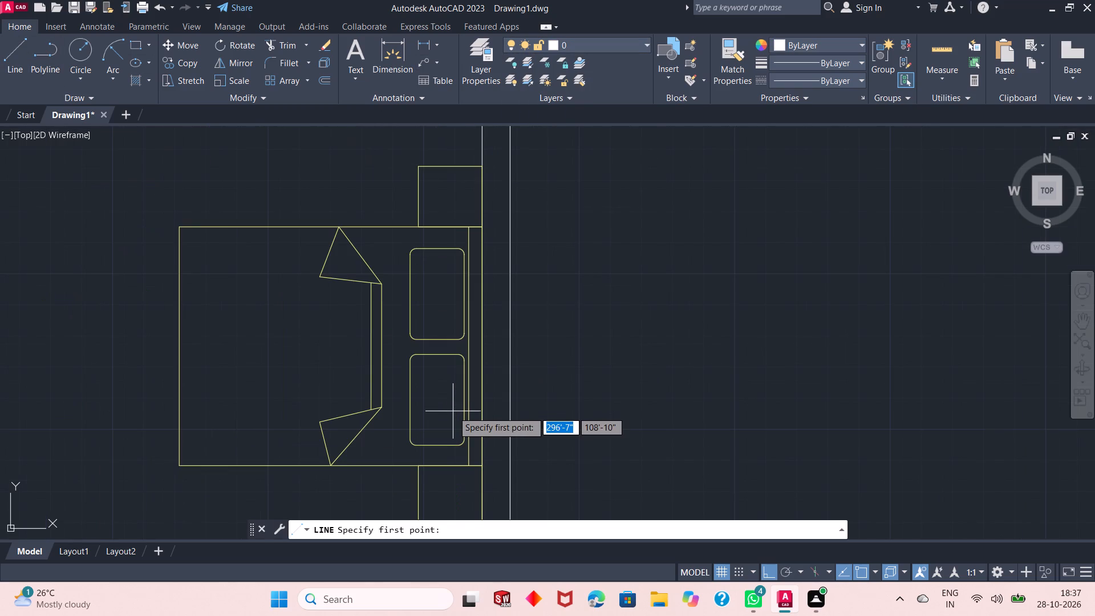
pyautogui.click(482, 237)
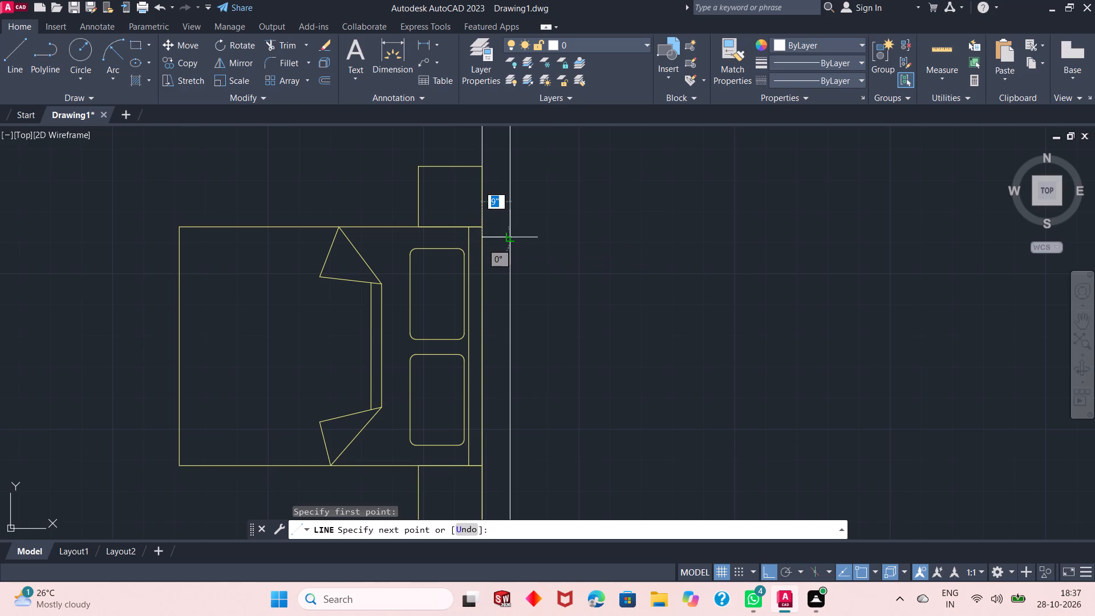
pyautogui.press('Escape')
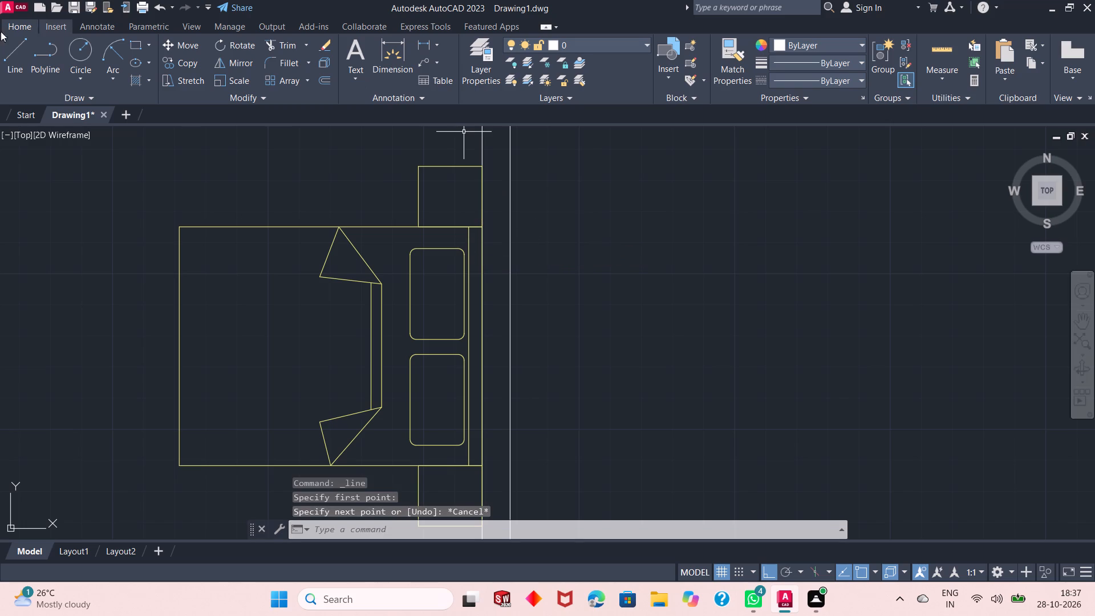
# Draw two short lines across the southeast bedroom's east wall, about 5'6" apart, near the two sides of the bed's headboard.
pyautogui.click(13, 49)
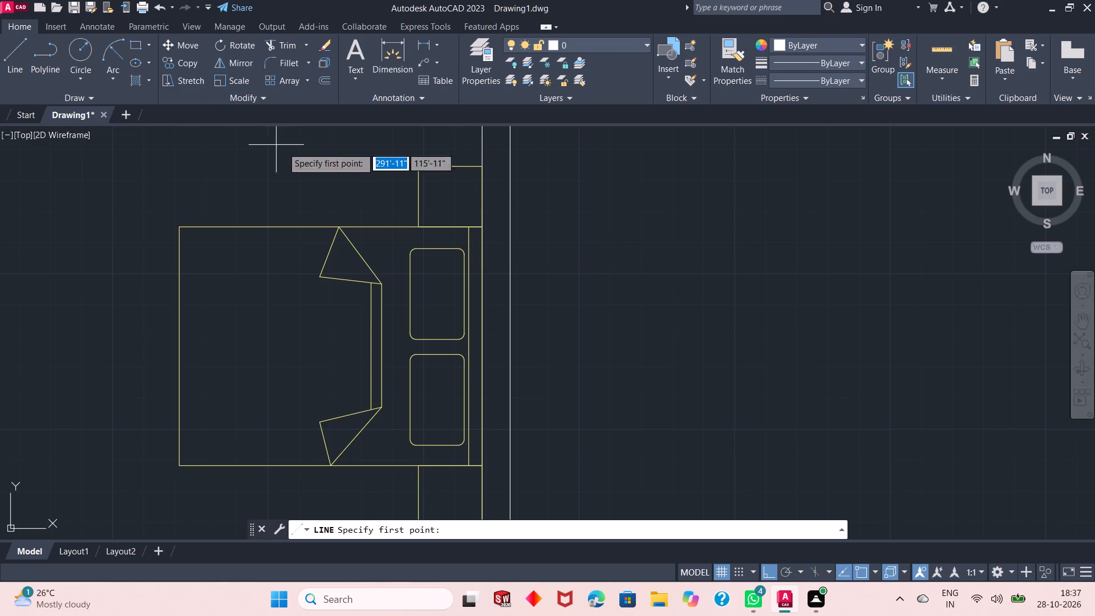
pyautogui.click(481, 211)
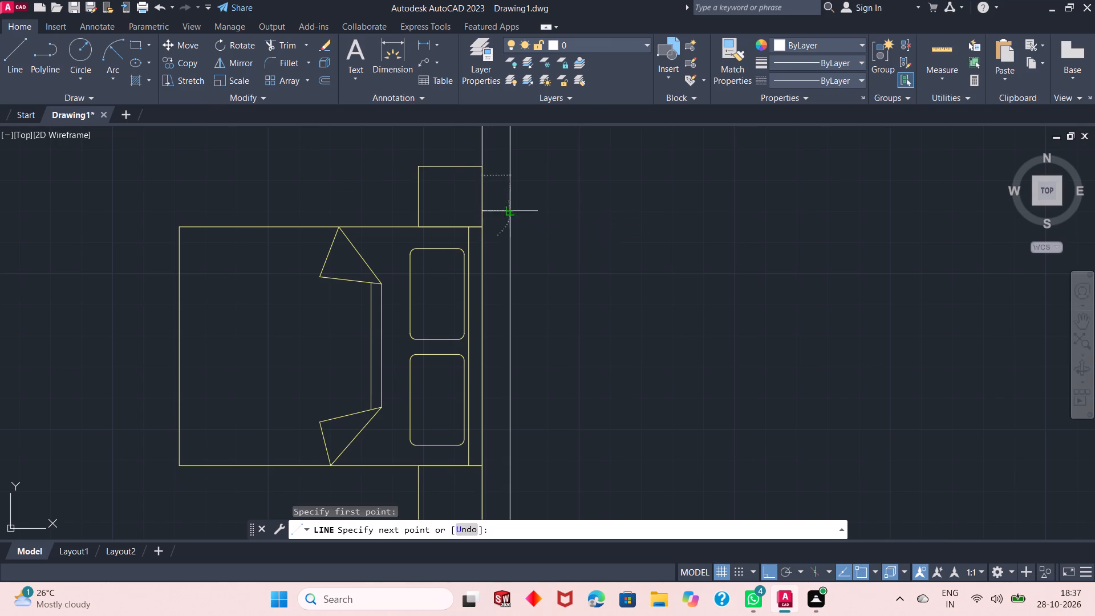
pyautogui.click(509, 214)
pyautogui.rightClick(542, 212)
pyautogui.click(556, 216)
pyautogui.click(3, 62)
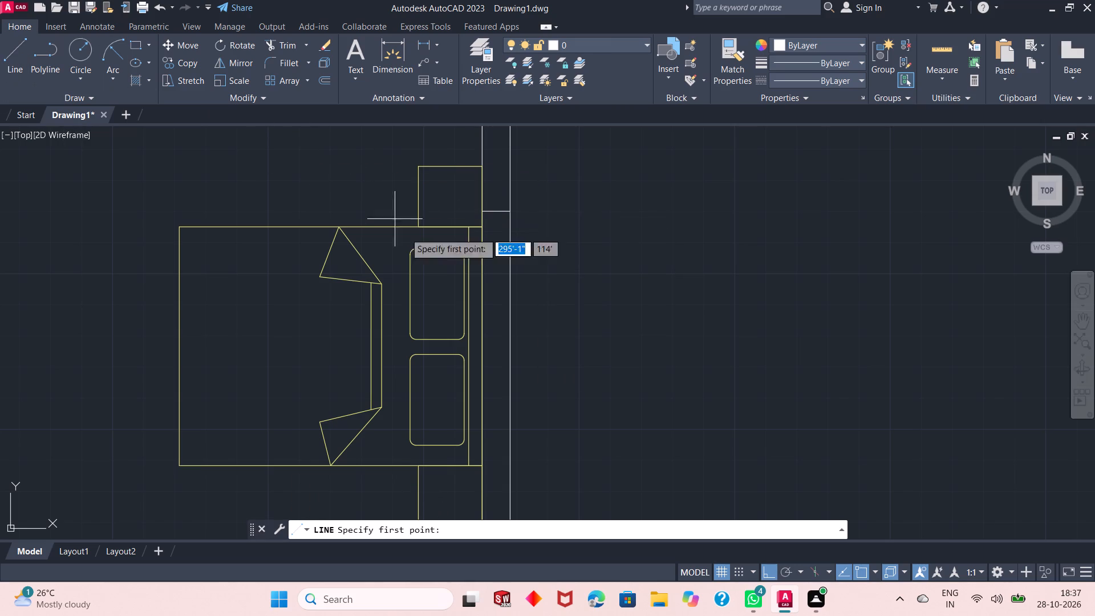
pyautogui.click(482, 416)
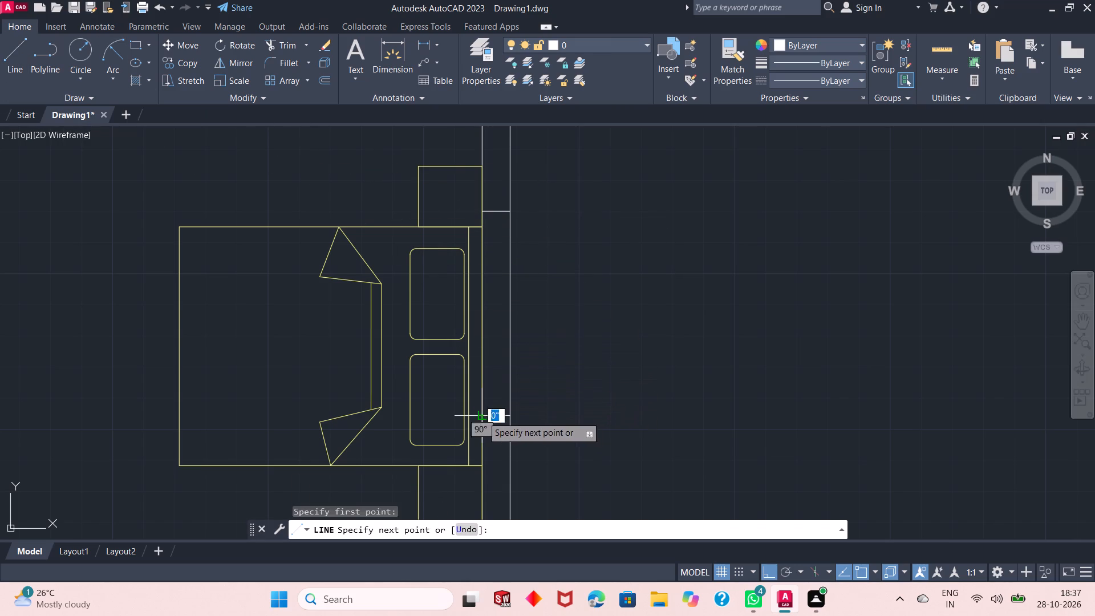
pyautogui.click(514, 414)
pyautogui.rightClick(555, 391)
pyautogui.click(573, 392)
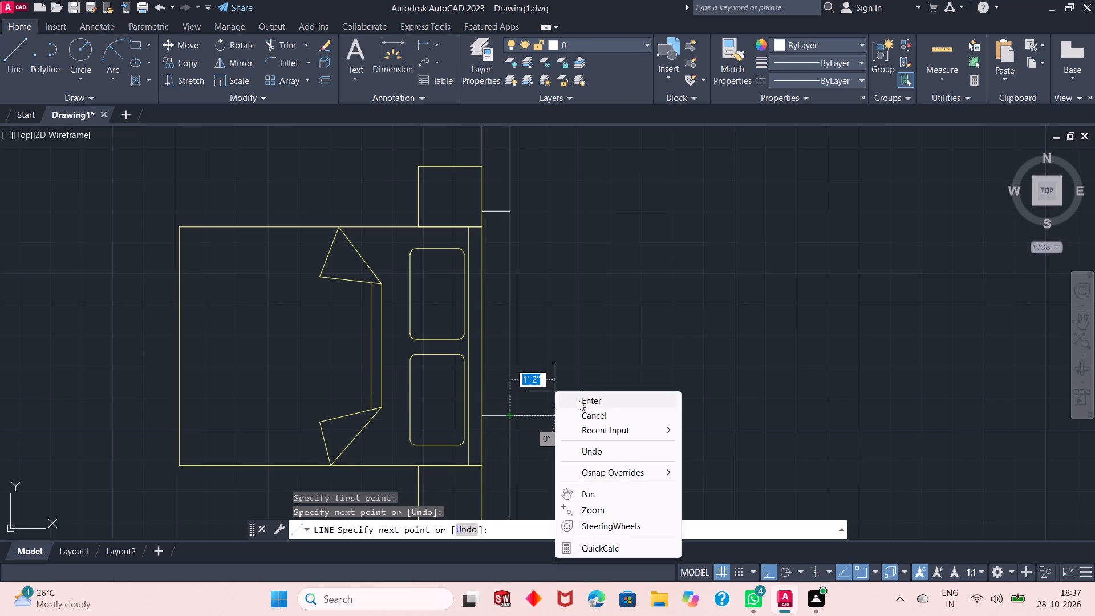
pyautogui.click(579, 400)
# Trim the outer line of the southeast bedroom's east wall between the two short lines.
pyautogui.click(269, 46)
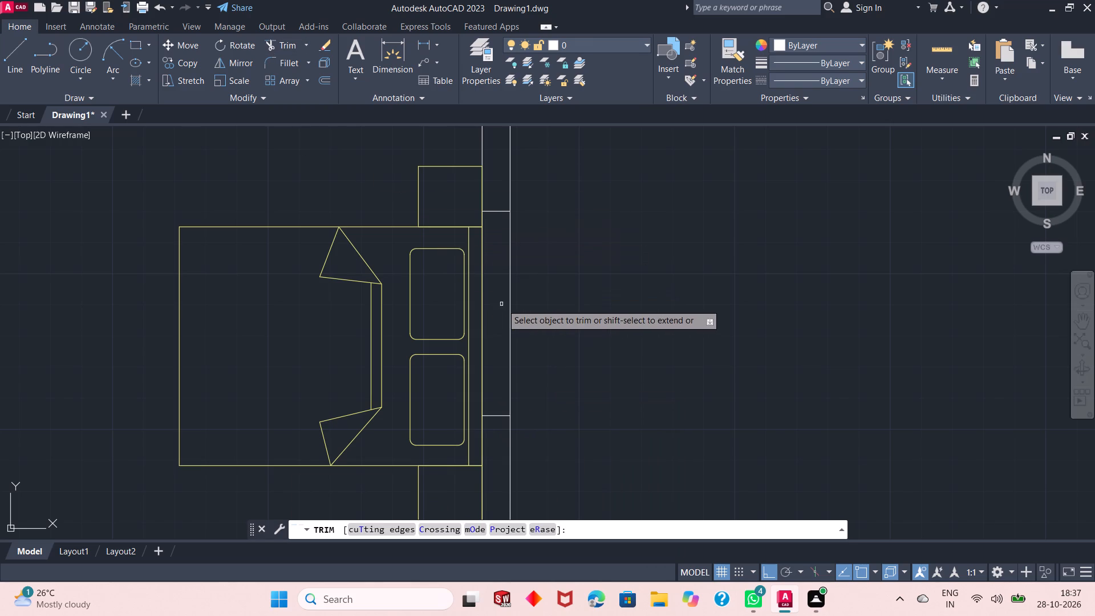
pyautogui.click(502, 304)
pyautogui.click(536, 301)
pyautogui.rightClick(536, 301)
pyautogui.click(566, 303)
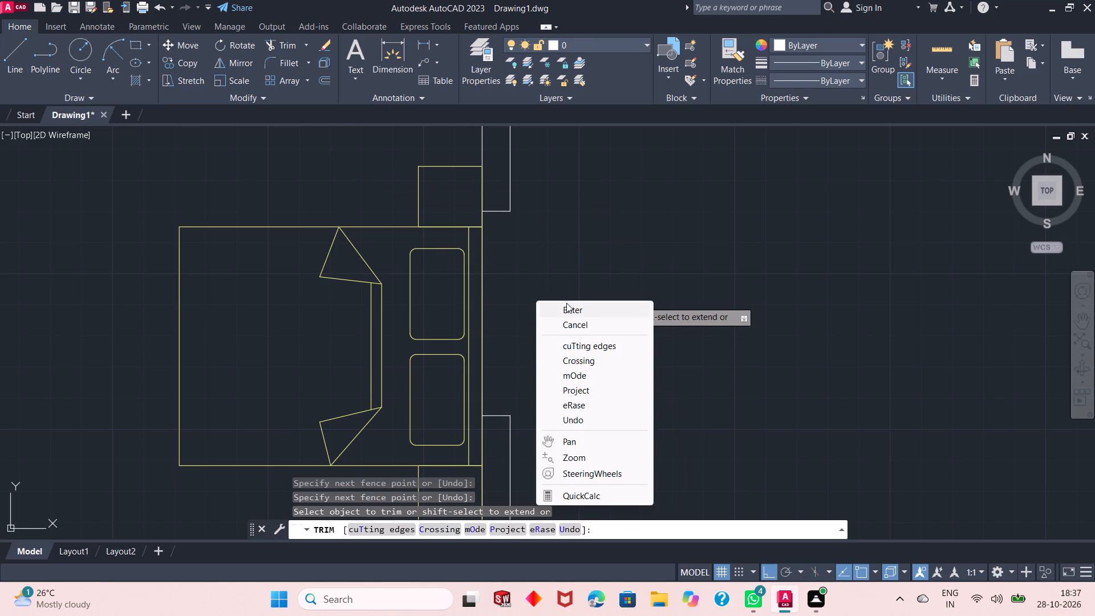
# Draw a line about 5'6" long between the midpoints of the two short lines in the southeast bedroom's east wall.
pyautogui.click(22, 54)
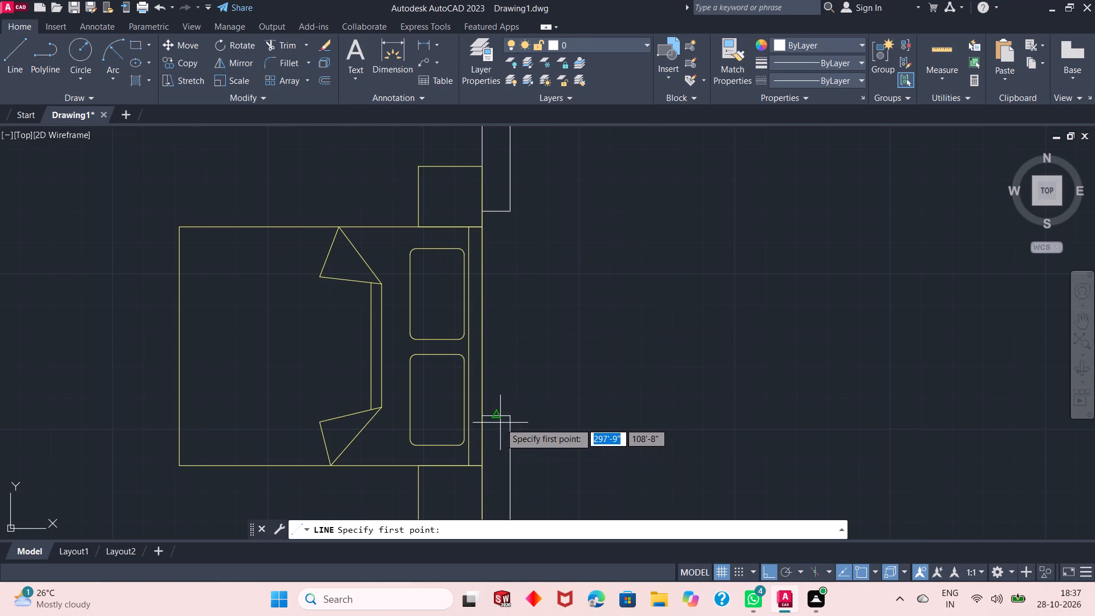
pyautogui.click(498, 418)
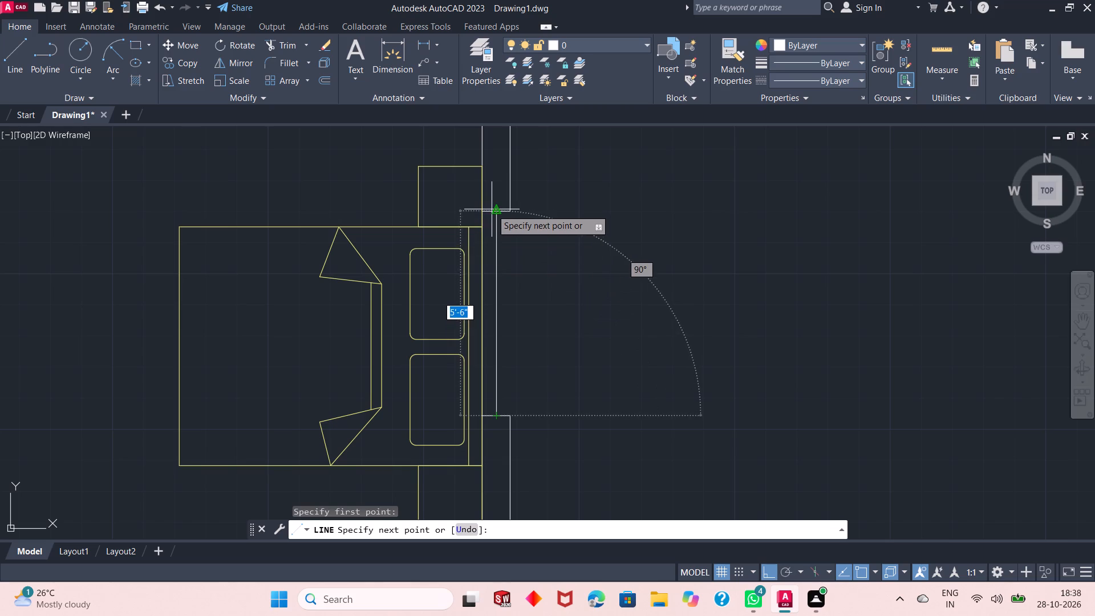
pyautogui.click(492, 209)
pyautogui.rightClick(549, 264)
pyautogui.click(560, 266)
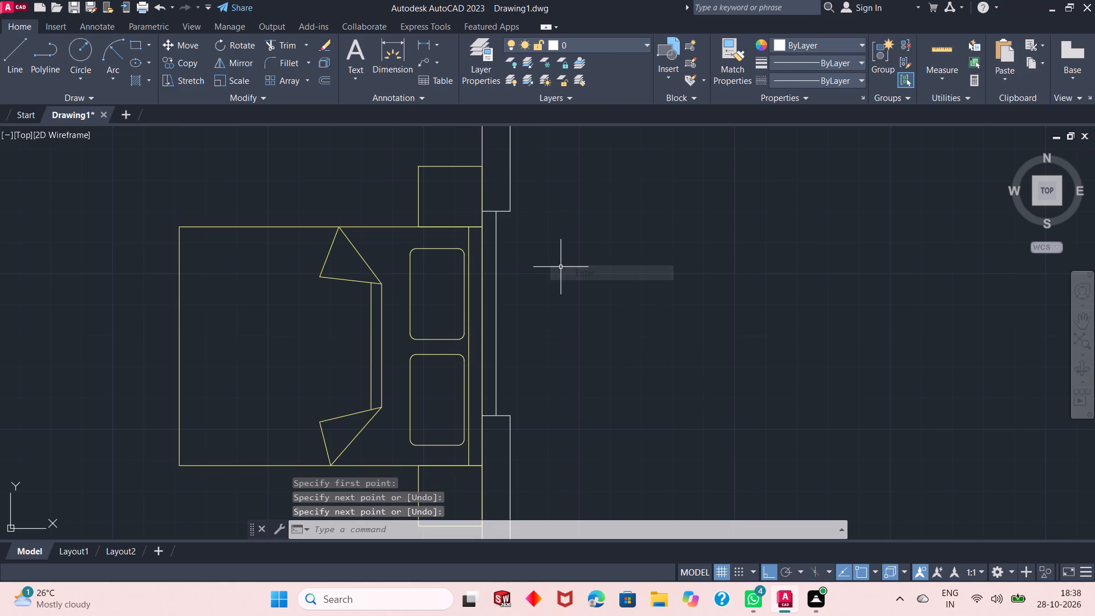
# Examine the southeast bedroom's east wall recess in relation to the rest of the floor plan.
pyautogui.scroll(-4, 573, 337)
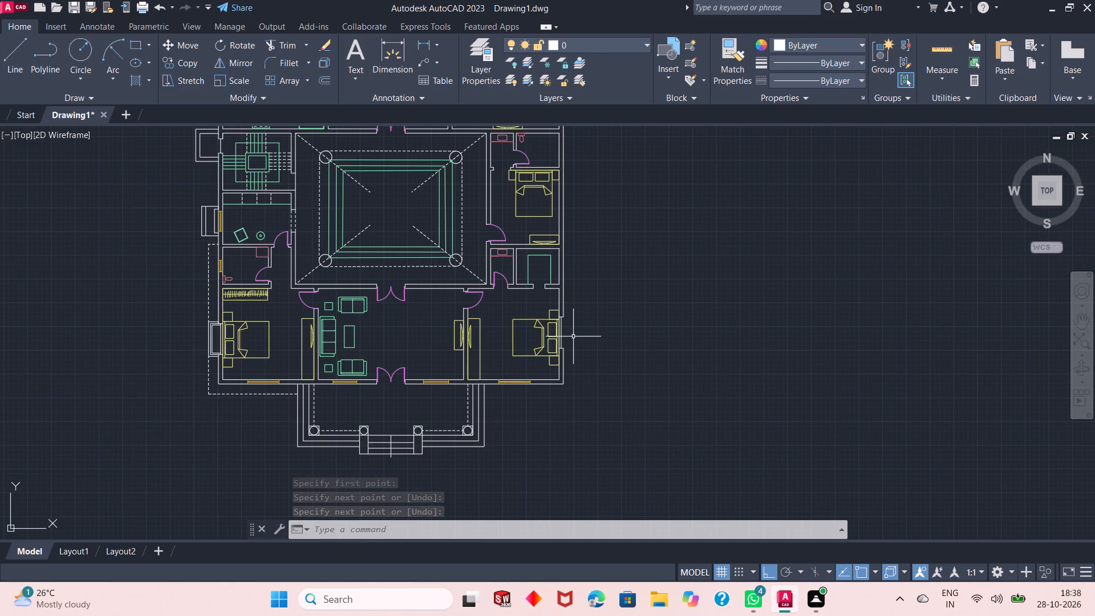
pyautogui.scroll(1, 550, 323)
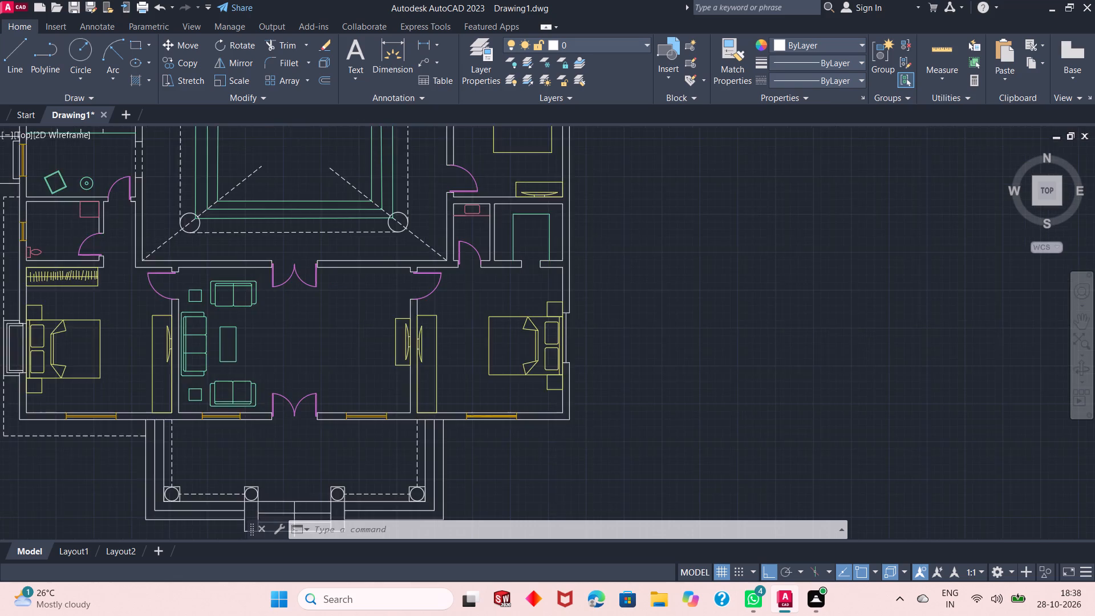
pyautogui.scroll(2, 550, 323)
pyautogui.scroll(-1, 326, 335)
pyautogui.scroll(2, 512, 322)
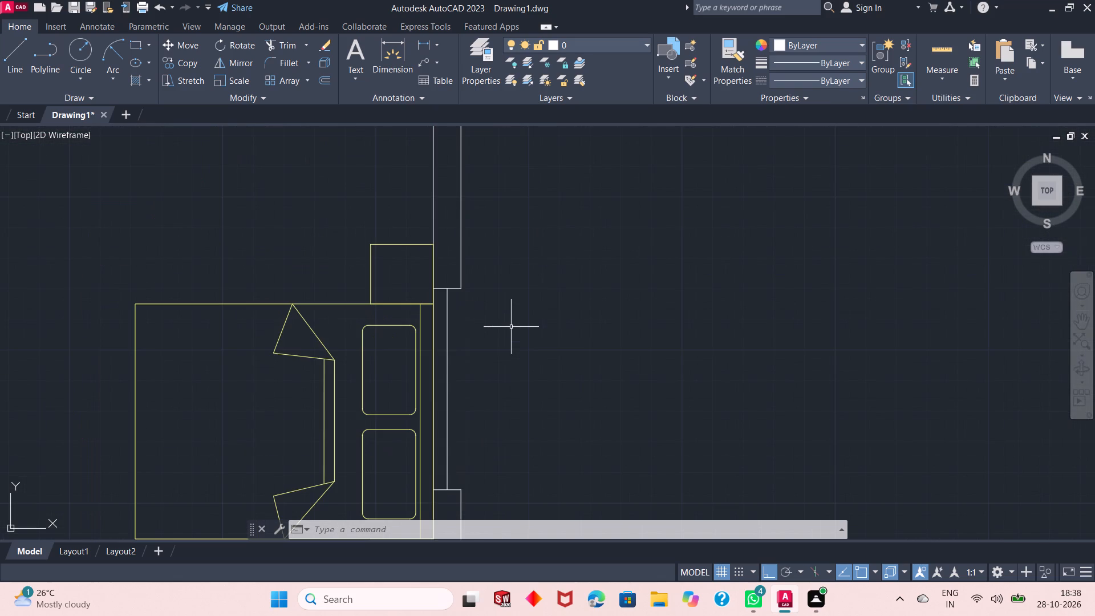
pyautogui.scroll(-4, 511, 327)
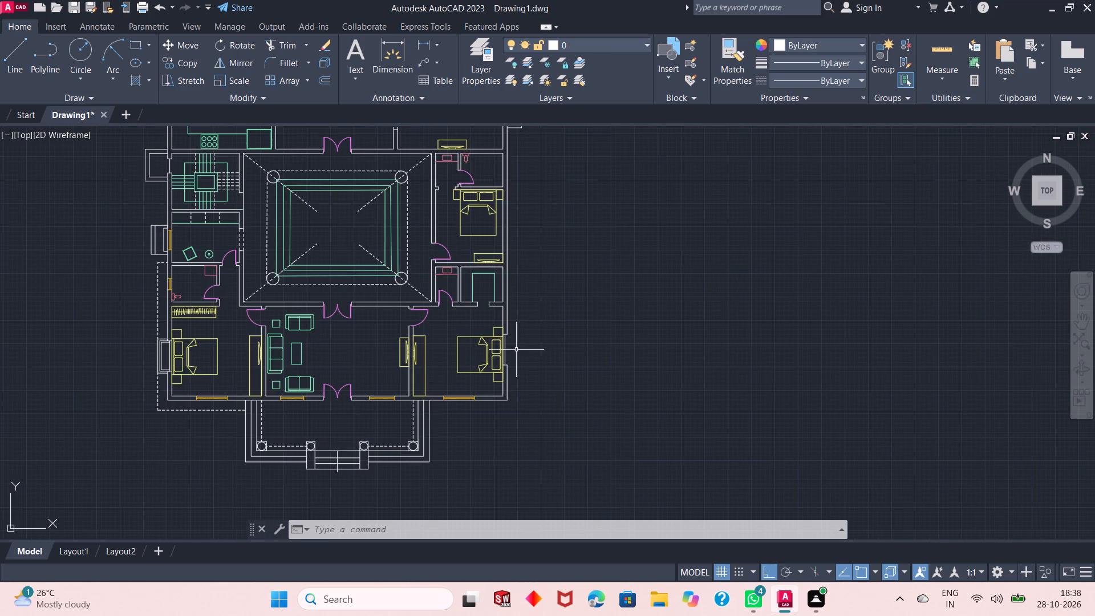
pyautogui.scroll(3, 504, 329)
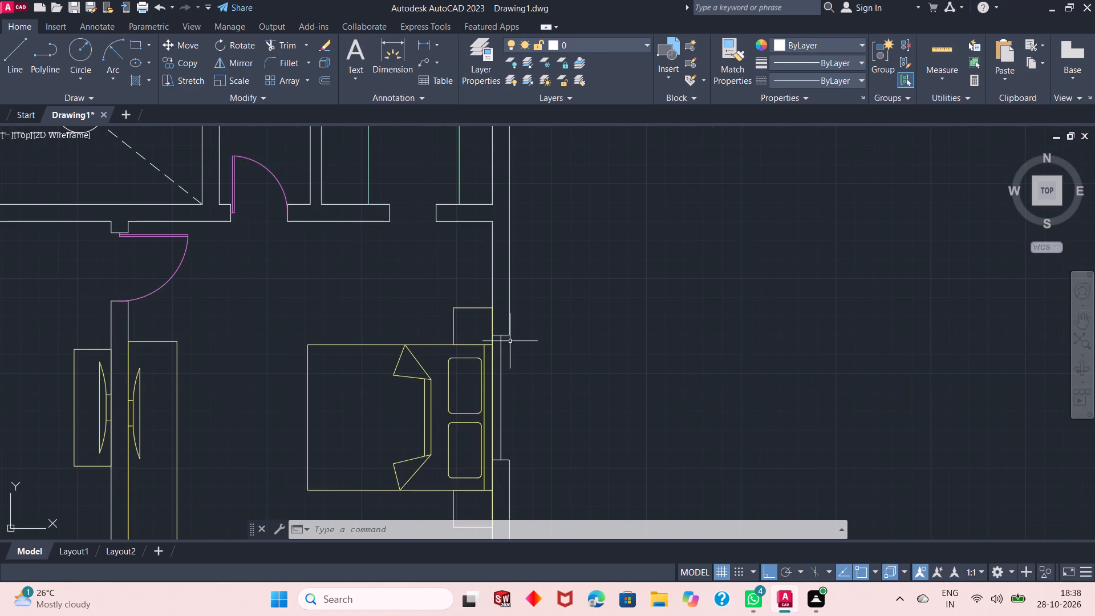
pyautogui.scroll(-3, 510, 341)
pyautogui.scroll(1, 202, 363)
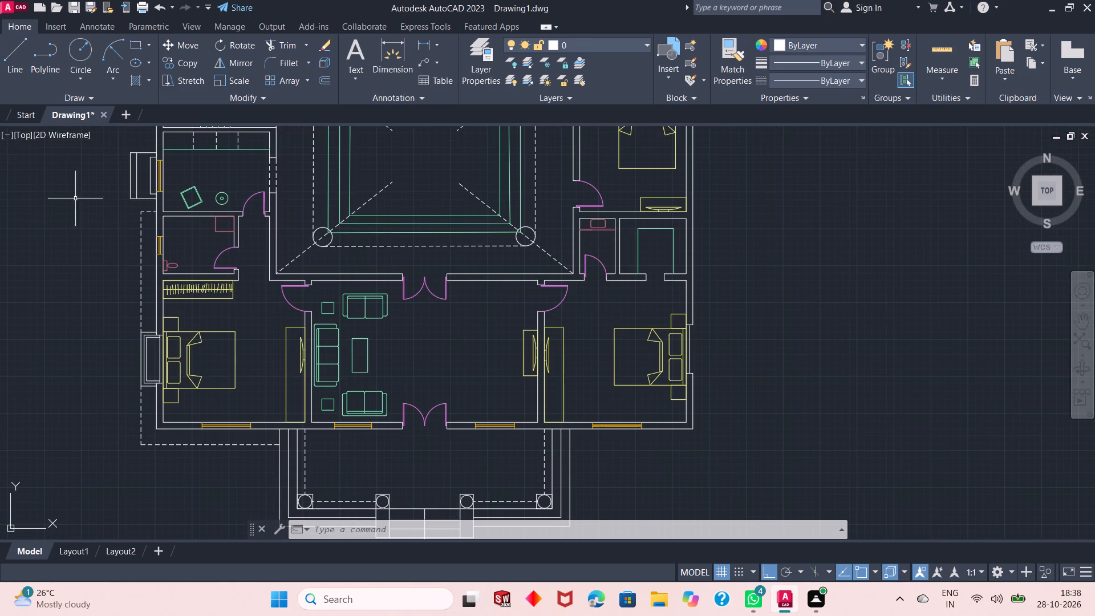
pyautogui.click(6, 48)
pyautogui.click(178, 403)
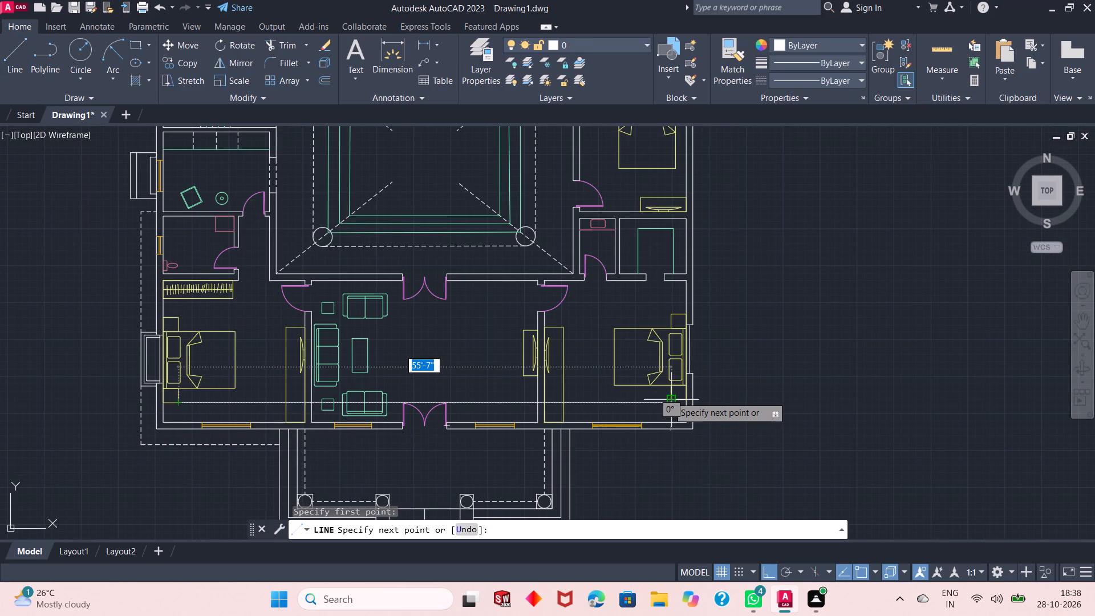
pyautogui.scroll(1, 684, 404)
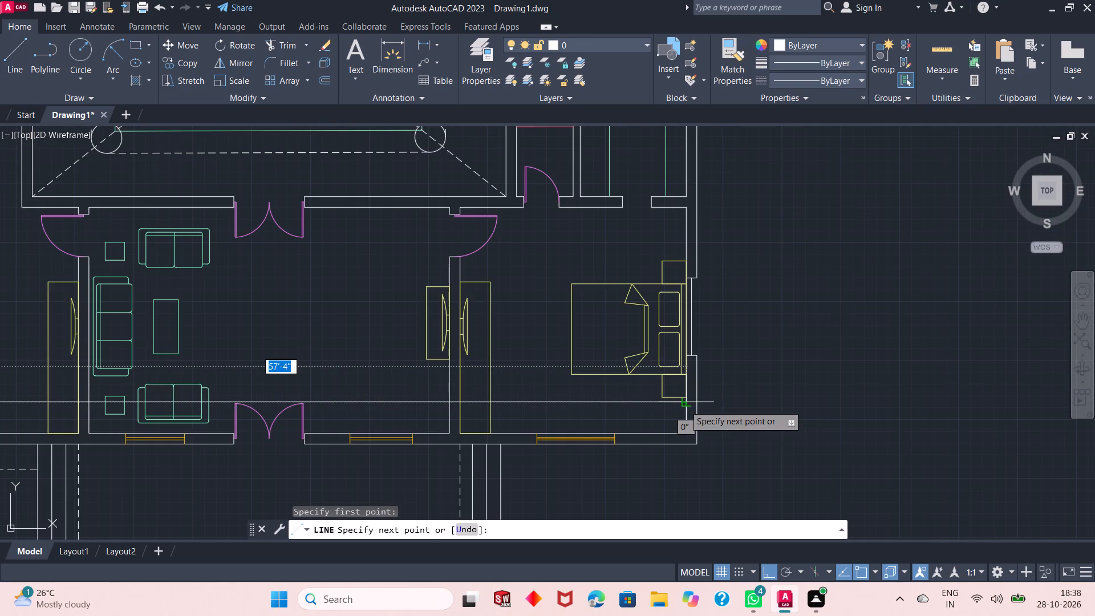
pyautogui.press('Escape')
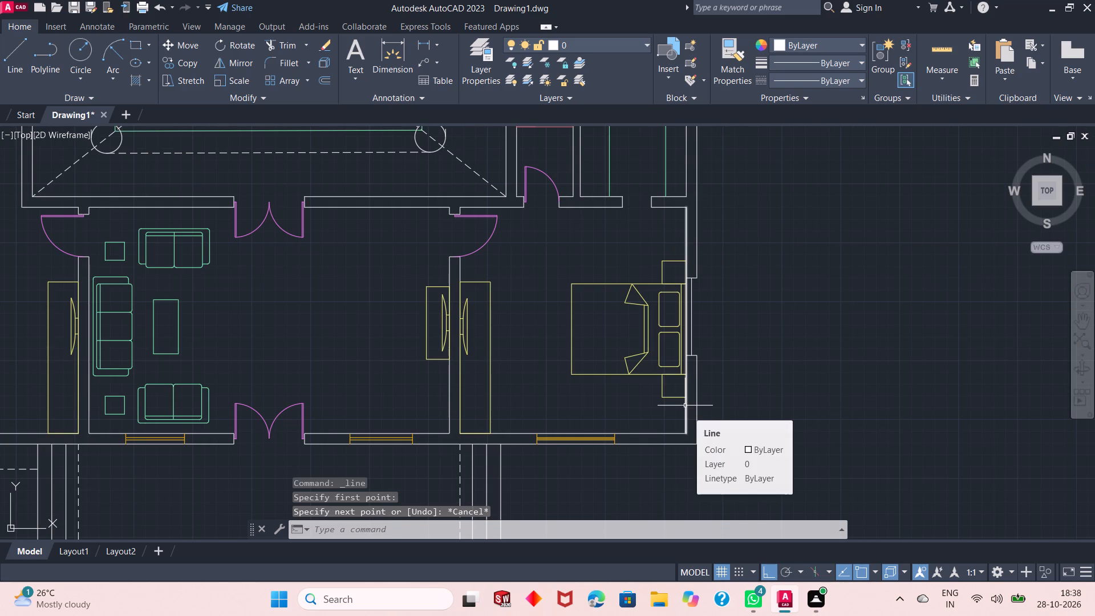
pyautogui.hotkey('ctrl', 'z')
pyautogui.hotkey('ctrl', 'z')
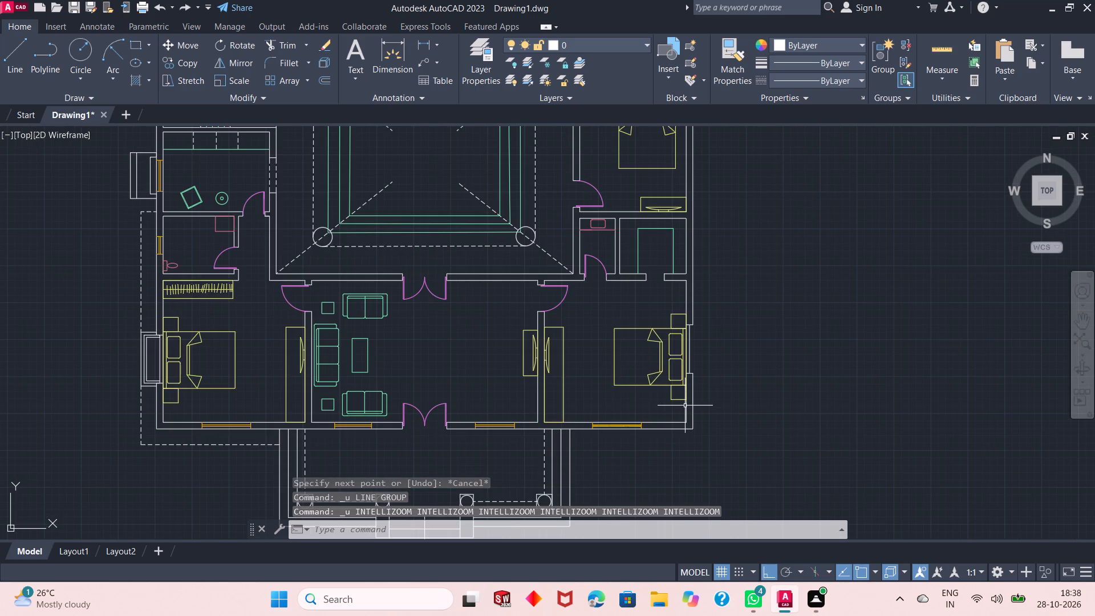
# Undo the recess linework in the southeast bedroom's east wall: the connecting line, the outer wall trim and the two short cross lines.
pyautogui.hotkey('ctrl', 'z')
pyautogui.hotkey('ctrl', 'z')
pyautogui.hotkey('ctrl', 'z')
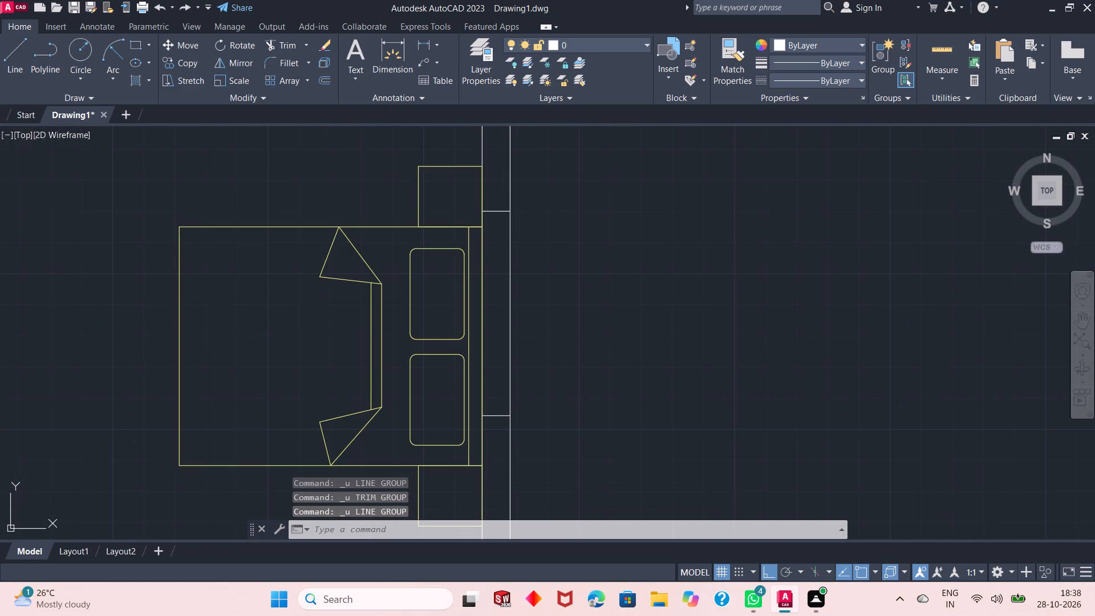
pyautogui.hotkey('ctrl', 'z')
# Copy the complete window bay linework from the southwest bedroom's west wall about 66' east, into the empty space beside the southeast bedroom.
pyautogui.scroll(-4, 659, 380)
pyautogui.scroll(1, 285, 382)
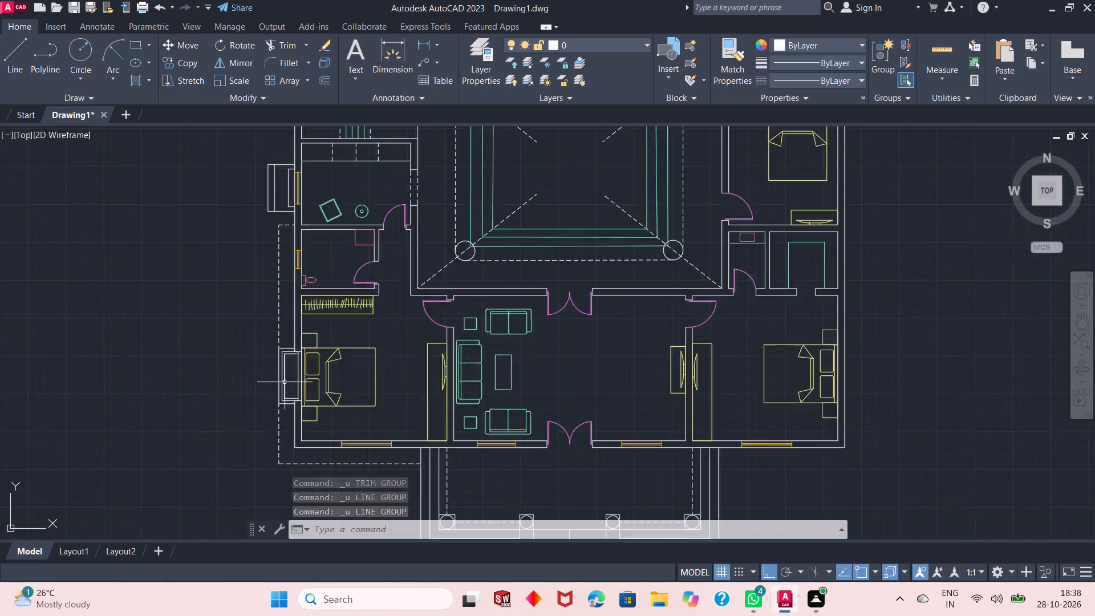
pyautogui.scroll(2, 285, 382)
pyautogui.scroll(1, 299, 330)
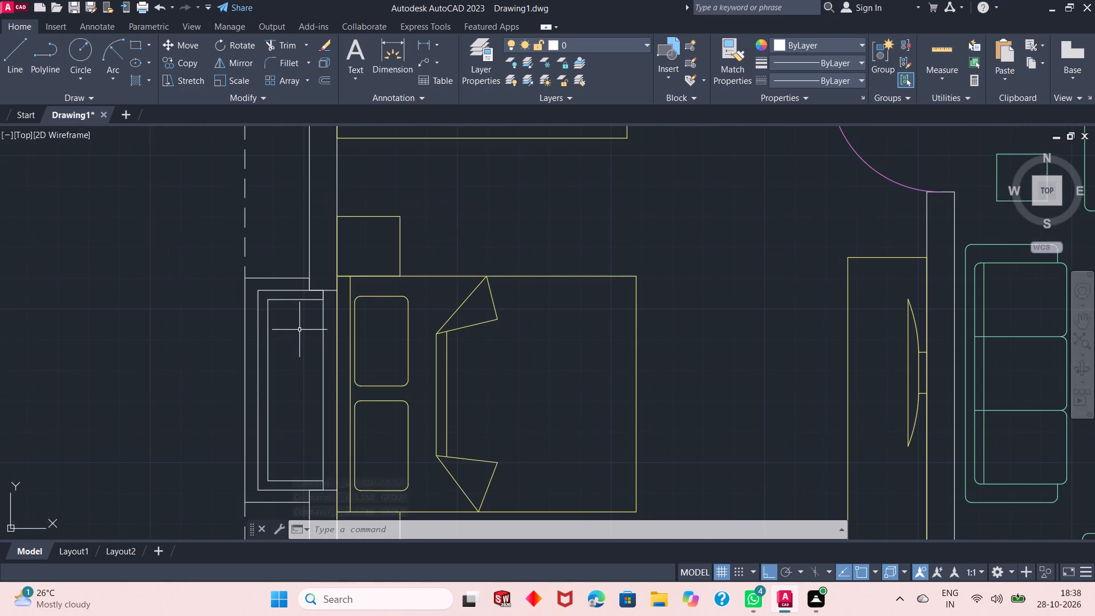
pyautogui.click(297, 262)
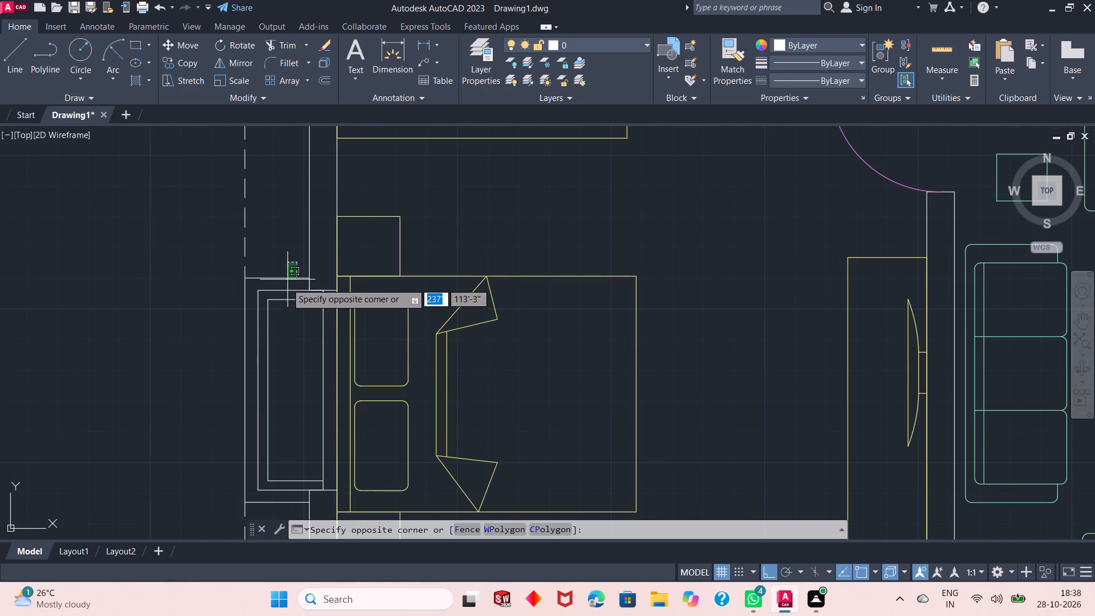
pyautogui.click(254, 341)
pyautogui.click(245, 326)
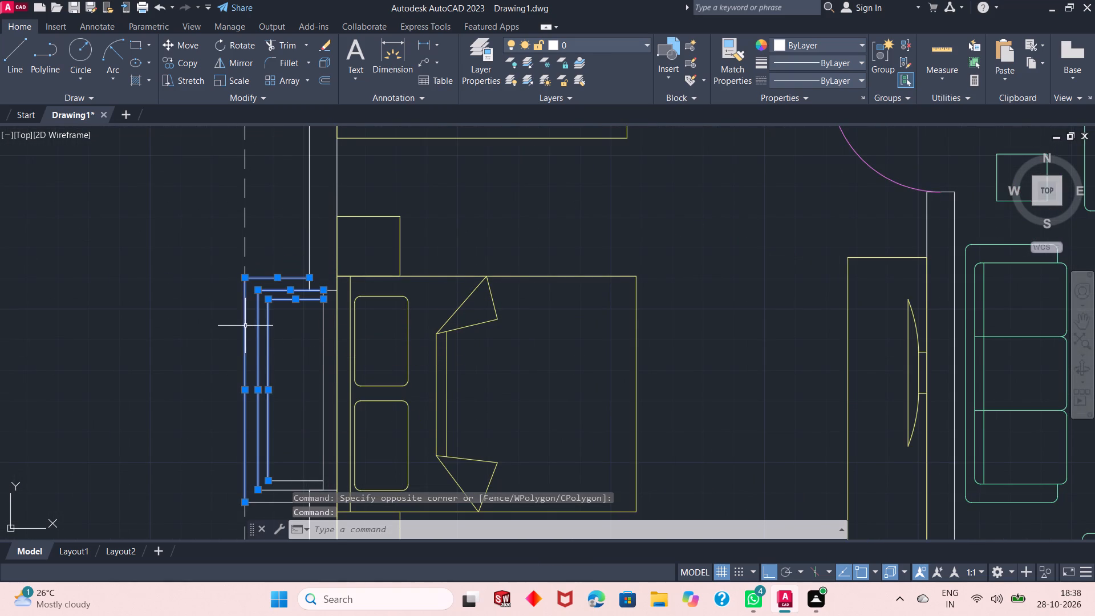
pyautogui.click(321, 346)
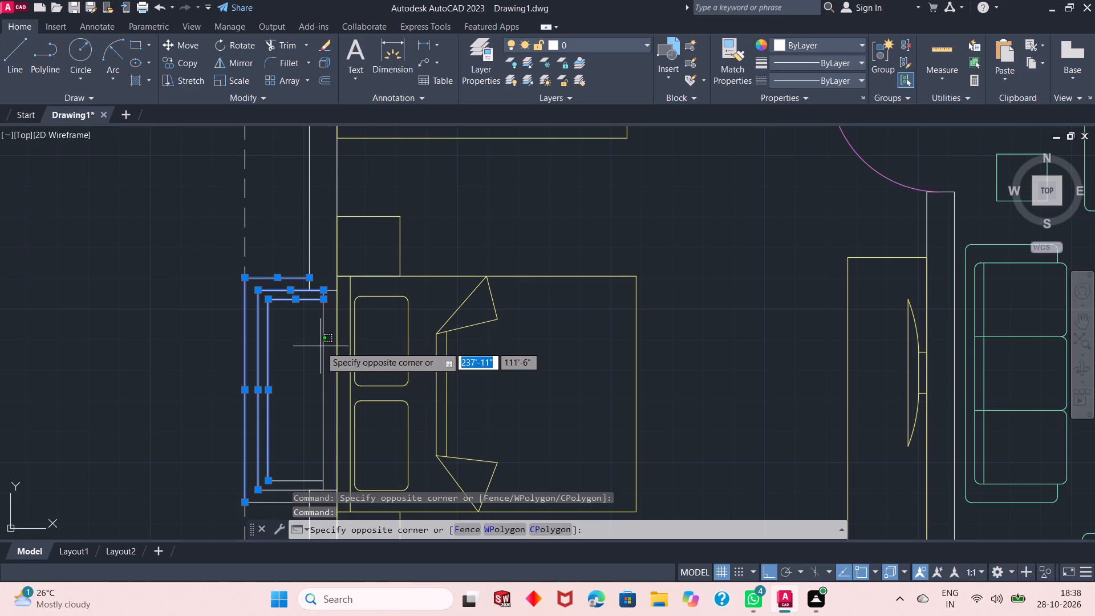
pyautogui.click(320, 346)
pyautogui.click(327, 335)
pyautogui.click(315, 341)
pyautogui.scroll(-1, 343, 286)
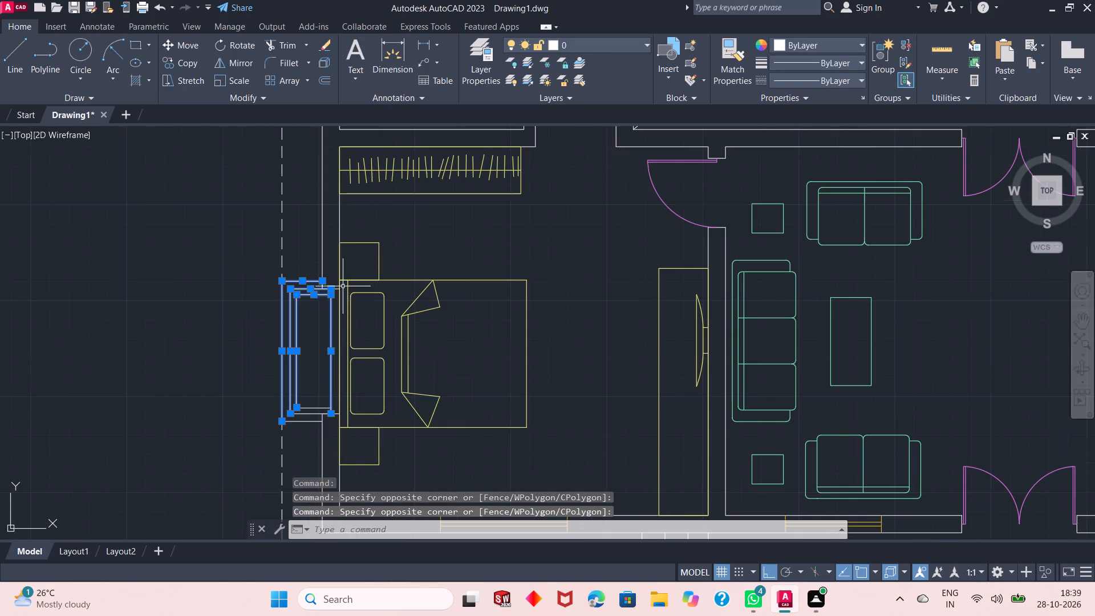
pyautogui.scroll(2, 308, 430)
pyautogui.click(319, 351)
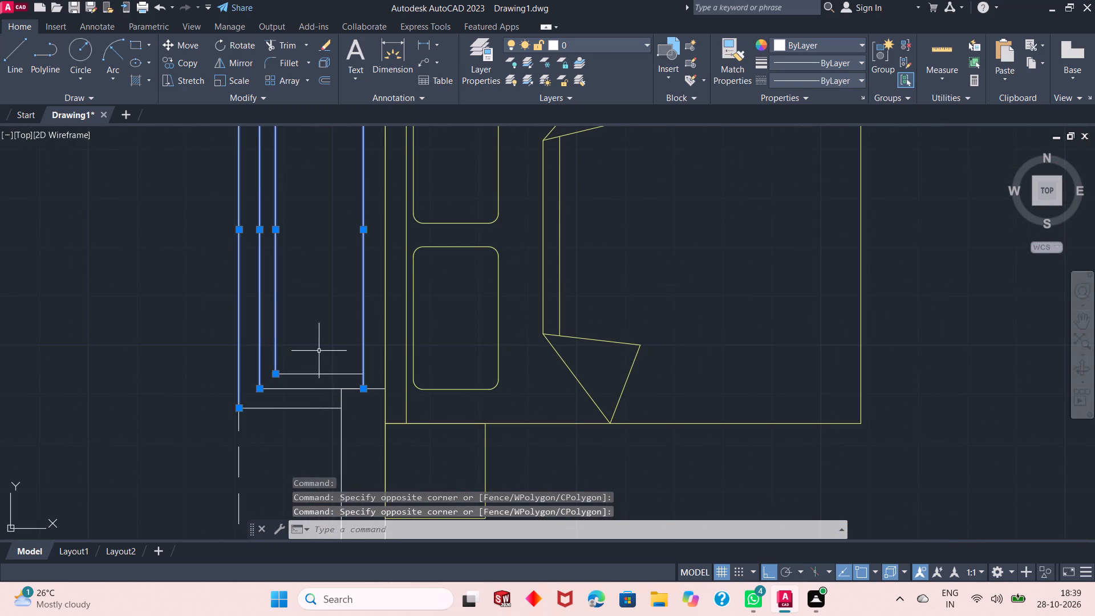
pyautogui.click(288, 410)
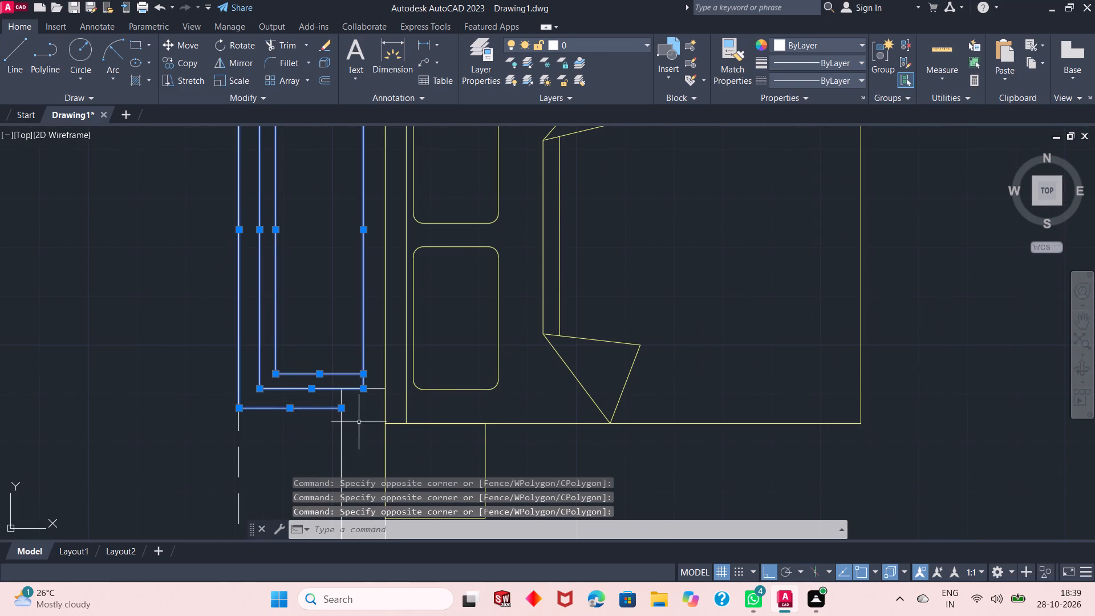
pyautogui.scroll(-1, 359, 423)
pyautogui.scroll(2, 377, 217)
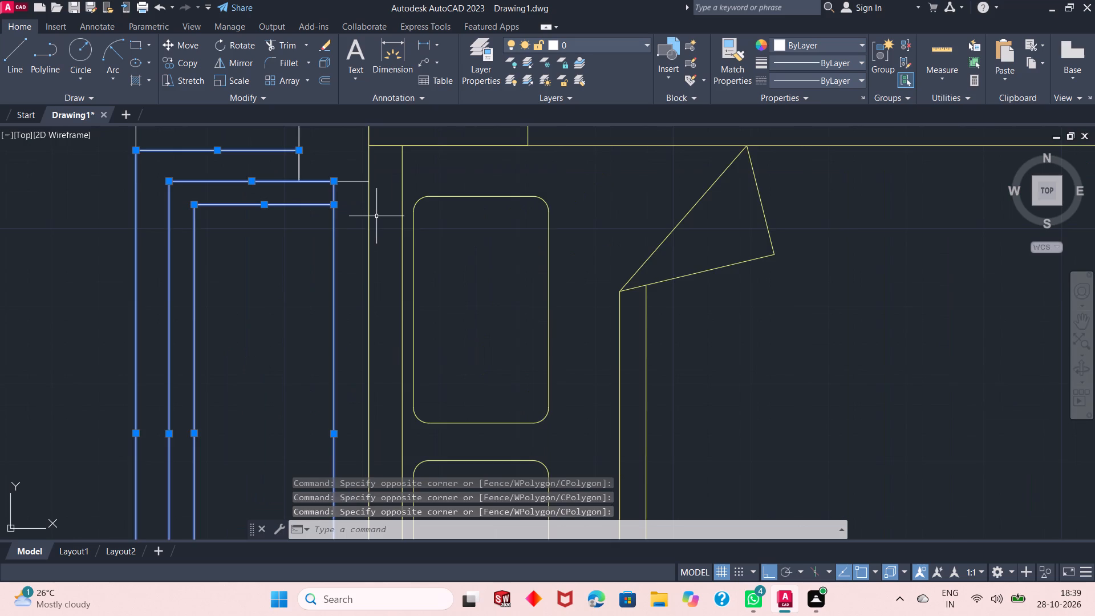
pyautogui.scroll(1, 376, 216)
pyautogui.click(347, 157)
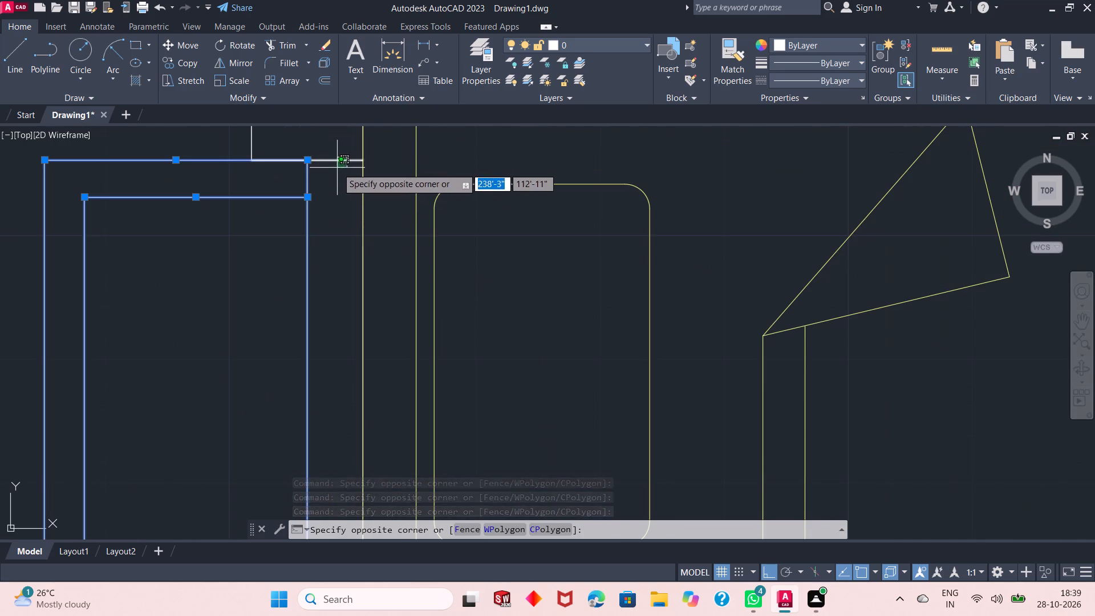
pyautogui.click(337, 168)
pyautogui.scroll(-2, 327, 193)
pyautogui.scroll(-2, 324, 250)
pyautogui.scroll(3, 321, 387)
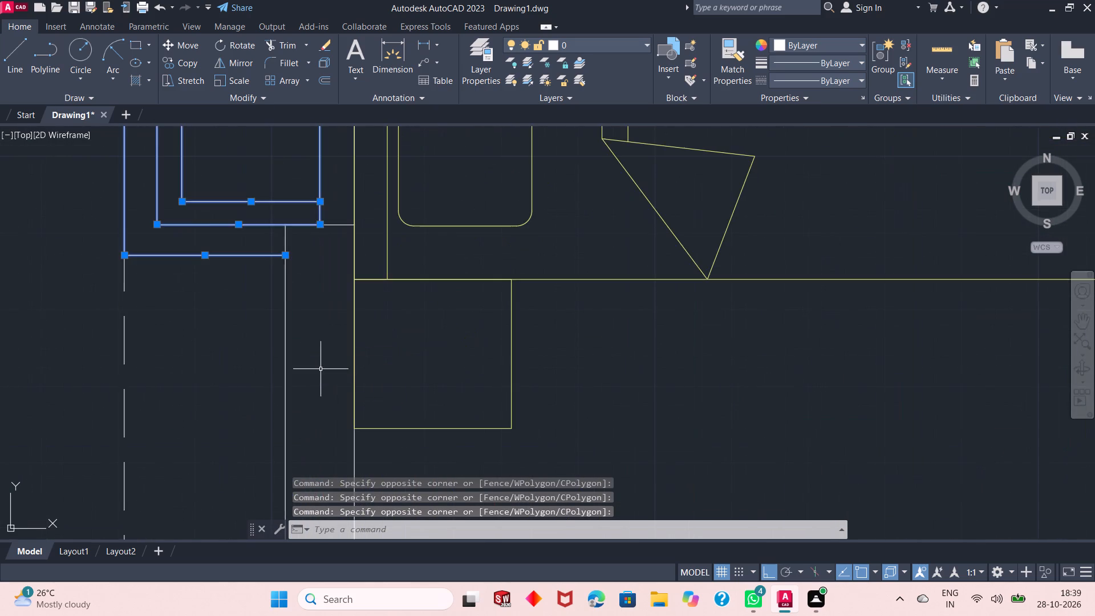
pyautogui.scroll(1, 321, 358)
pyautogui.click(350, 132)
pyautogui.click(318, 171)
pyautogui.scroll(-4, 338, 336)
pyautogui.scroll(2, 316, 293)
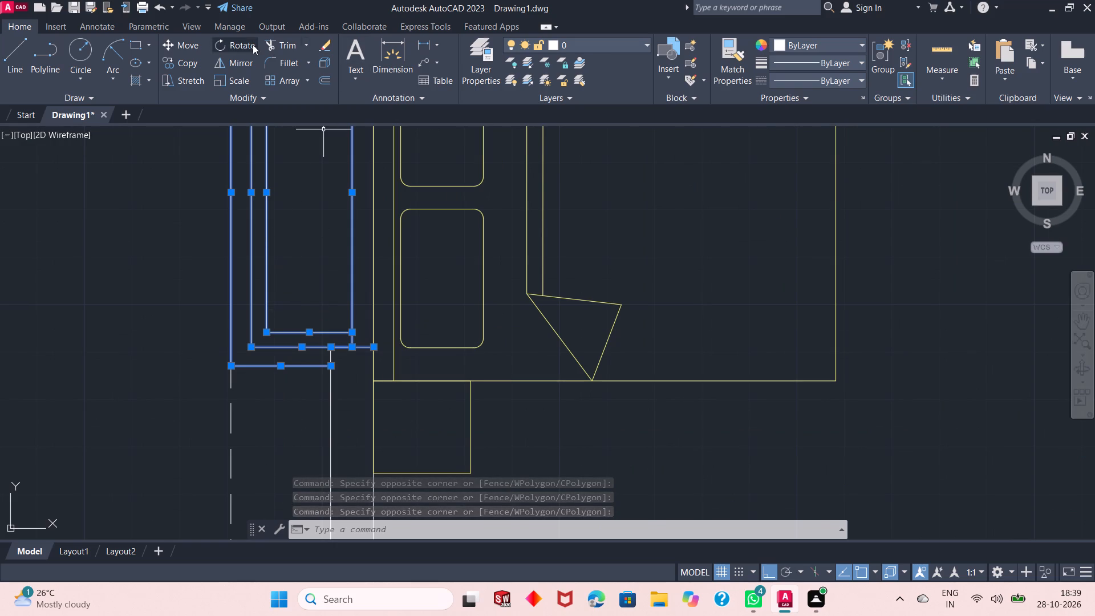
pyautogui.click(179, 62)
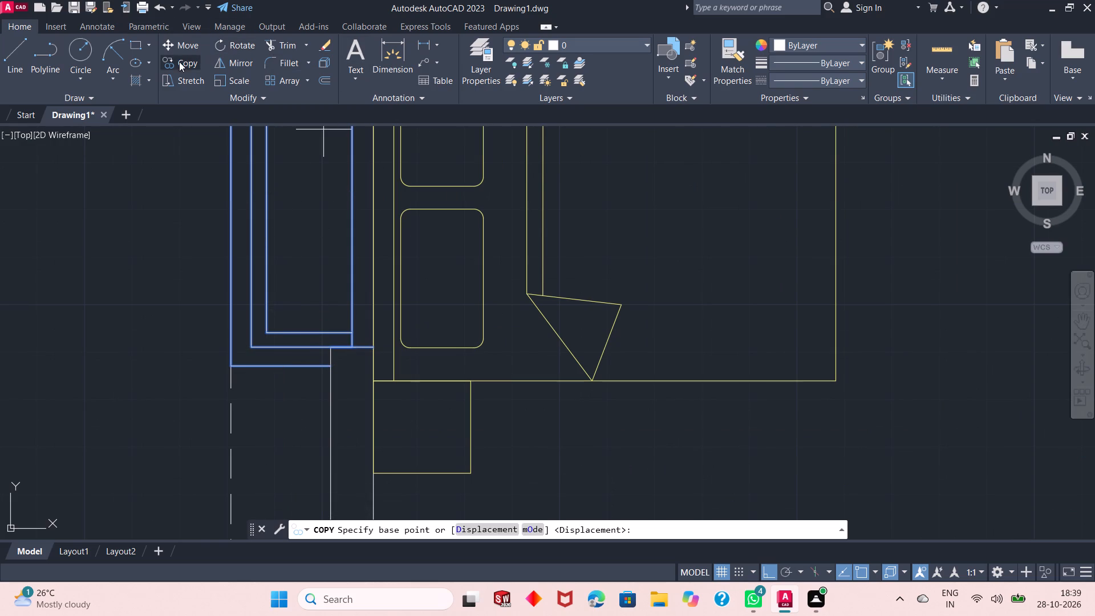
pyautogui.click(370, 348)
pyautogui.scroll(-3, 216, 392)
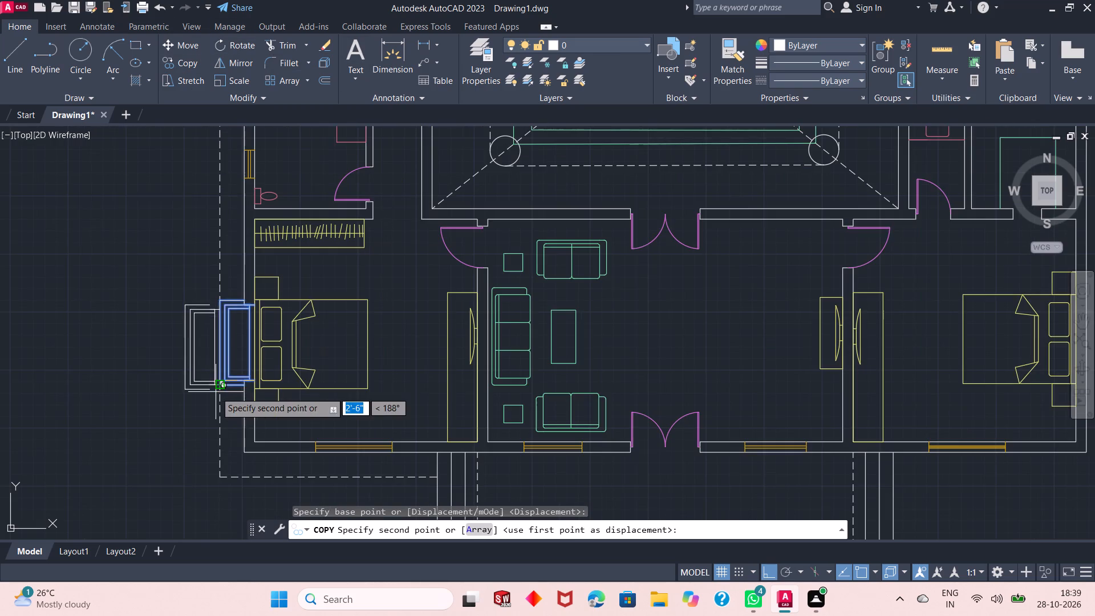
pyautogui.scroll(-2, 270, 382)
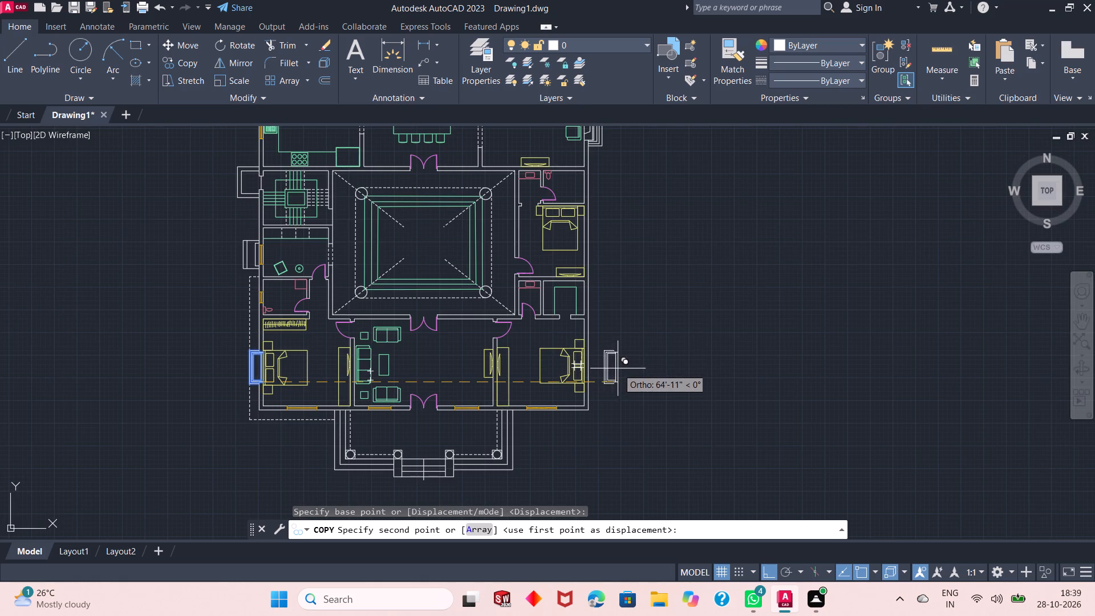
pyautogui.click(624, 365)
pyautogui.rightClick(624, 365)
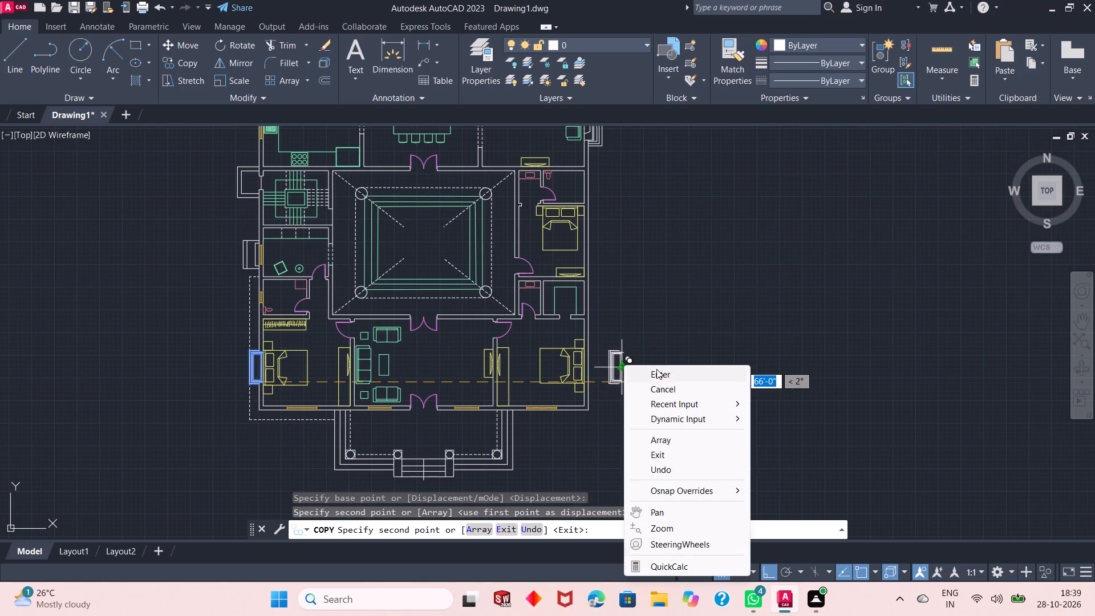
pyautogui.click(656, 369)
# Rotate the copied window bay beside the southeast bedroom by 180° about its northeast end so it faces east.
pyautogui.scroll(2, 572, 388)
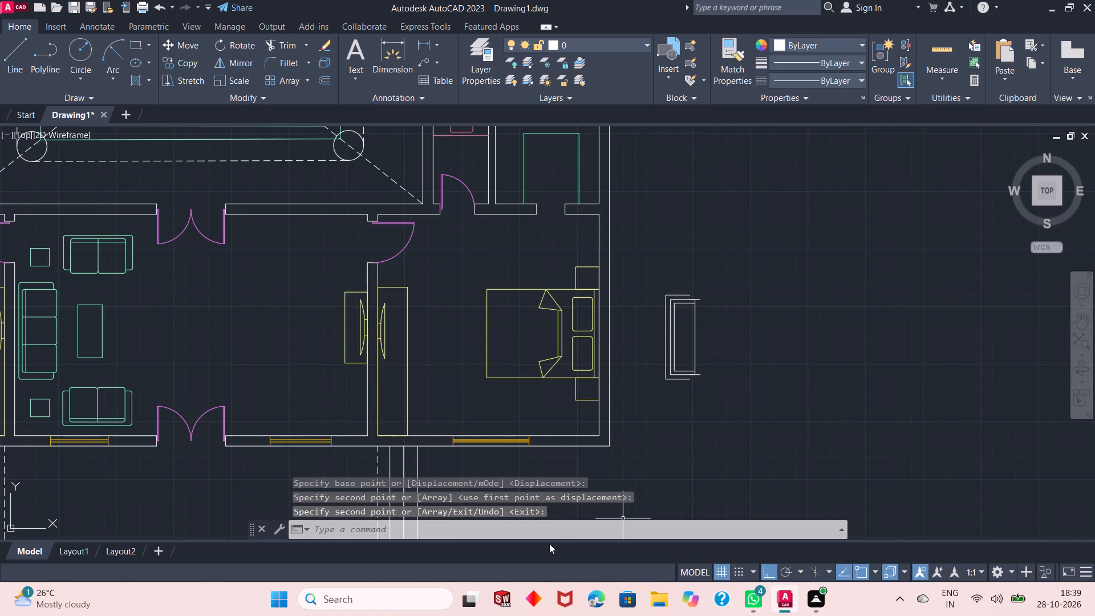
pyautogui.click(744, 277)
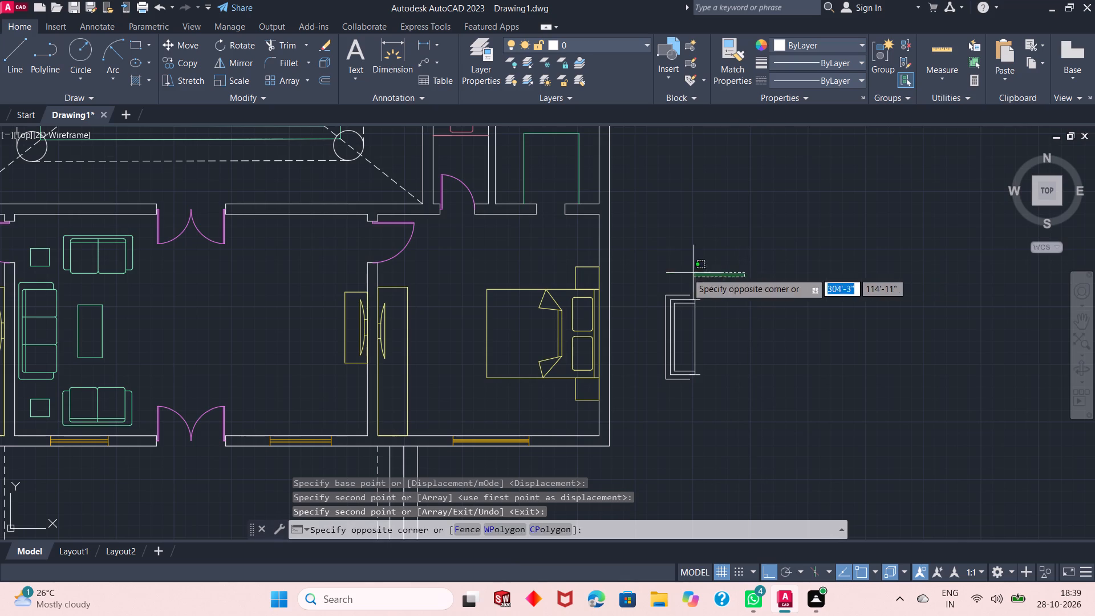
pyautogui.click(648, 375)
pyautogui.click(751, 324)
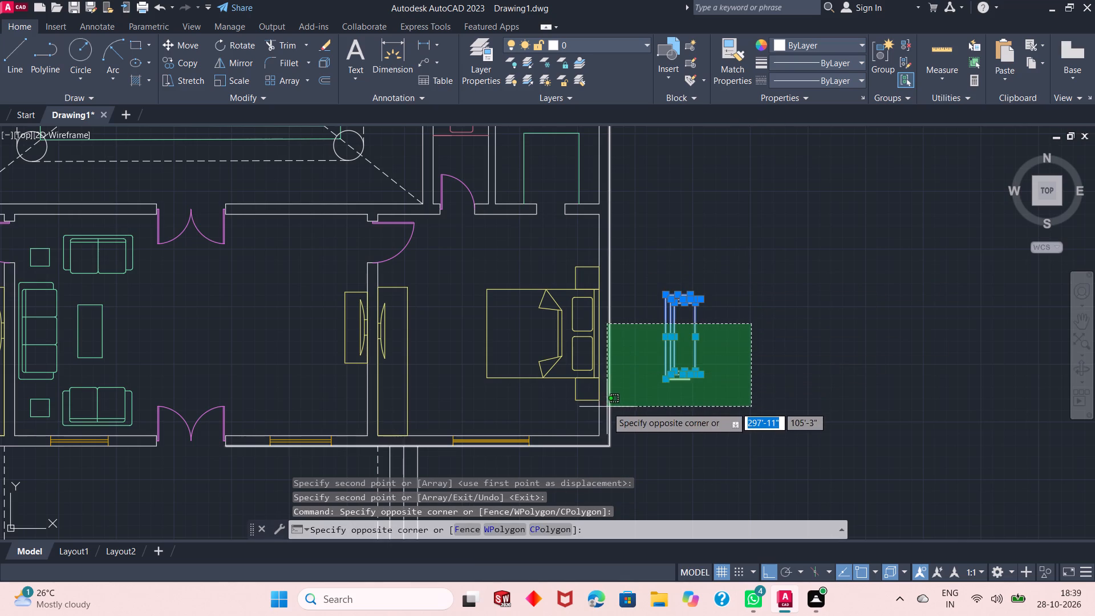
pyautogui.click(638, 407)
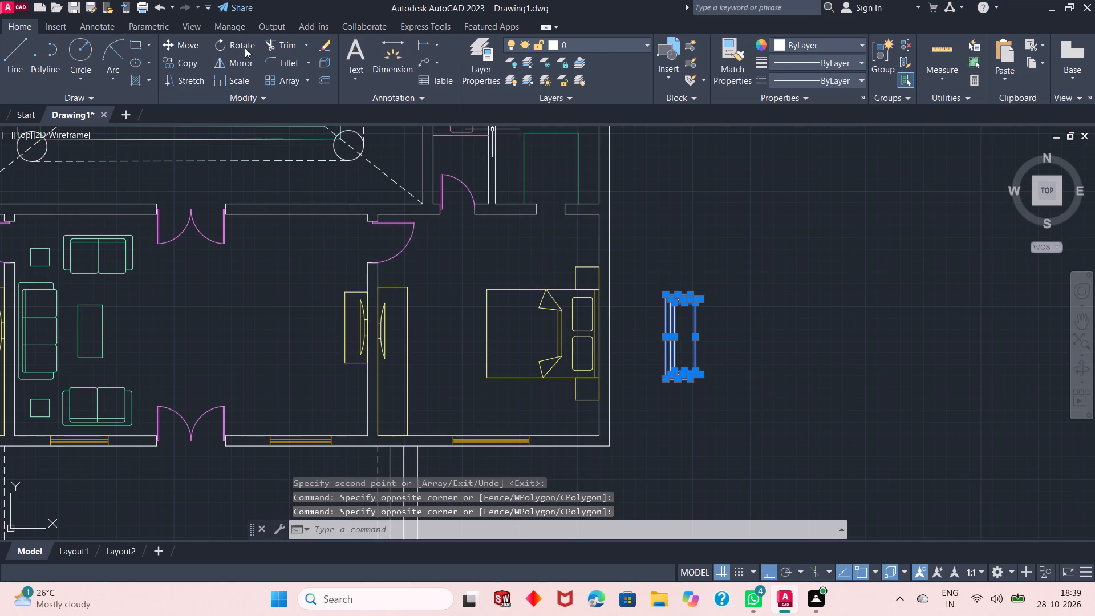
pyautogui.click(245, 48)
pyautogui.click(707, 301)
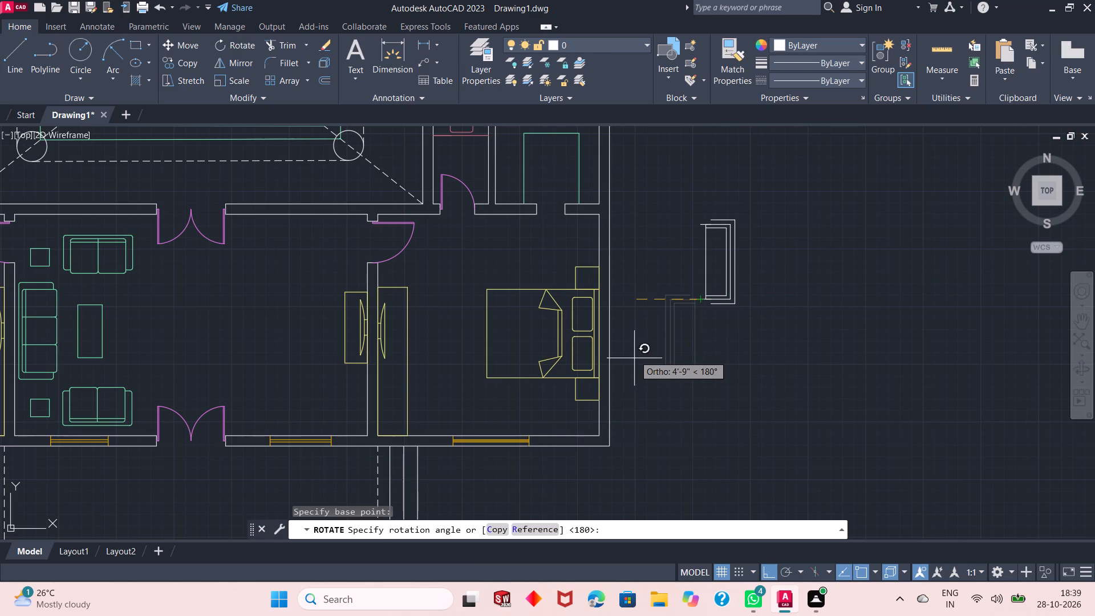
pyautogui.click(631, 341)
# Select the rotated window bay in the empty space east of the southeast bedroom.
pyautogui.click(760, 197)
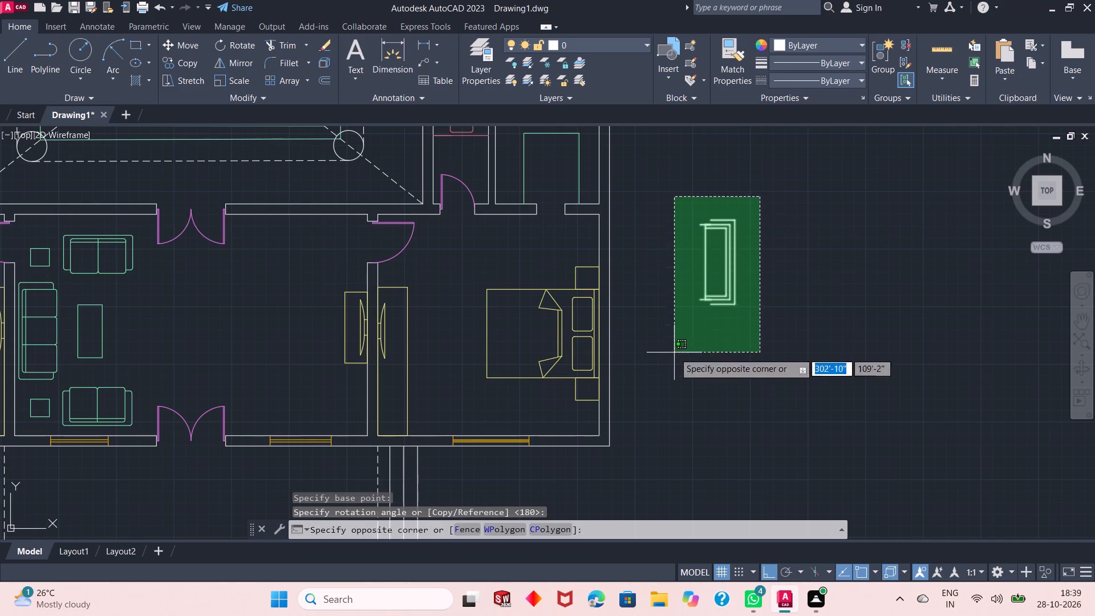
# Turn Ortho off and move the rotated window bay onto the inner face of the southeast bedroom's east wall, behind the bed.
pyautogui.click(674, 352)
pyautogui.click(766, 564)
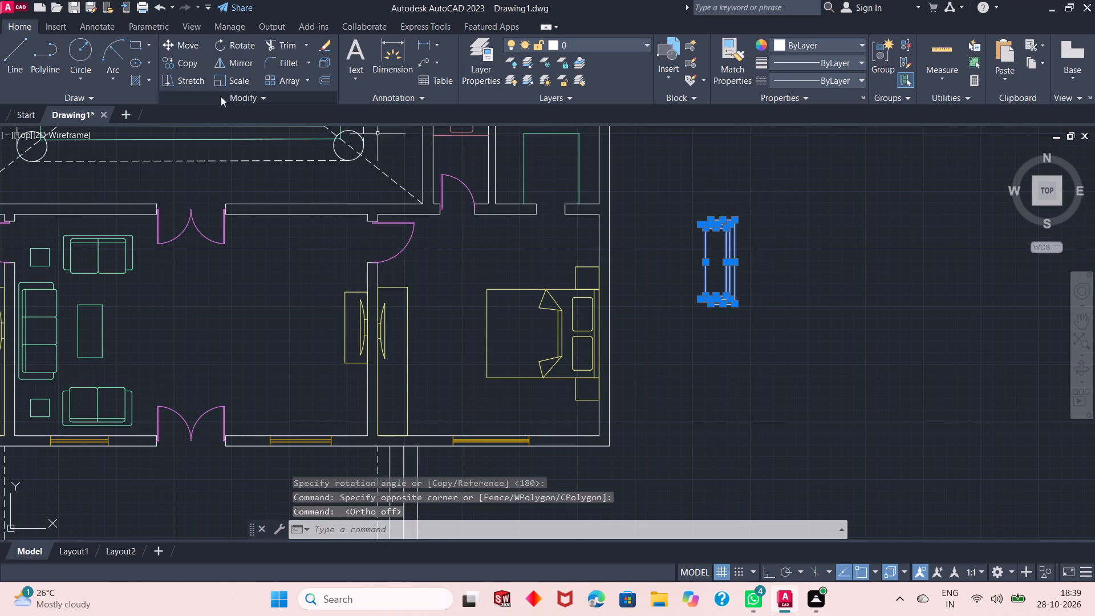
pyautogui.click(185, 48)
pyautogui.scroll(1, 586, 333)
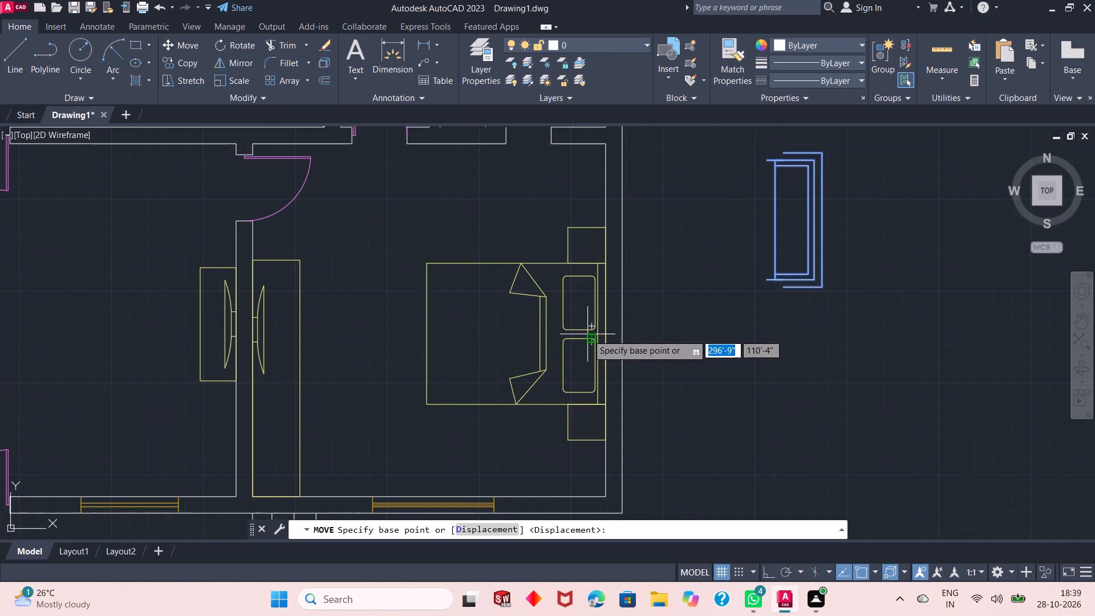
pyautogui.click(765, 161)
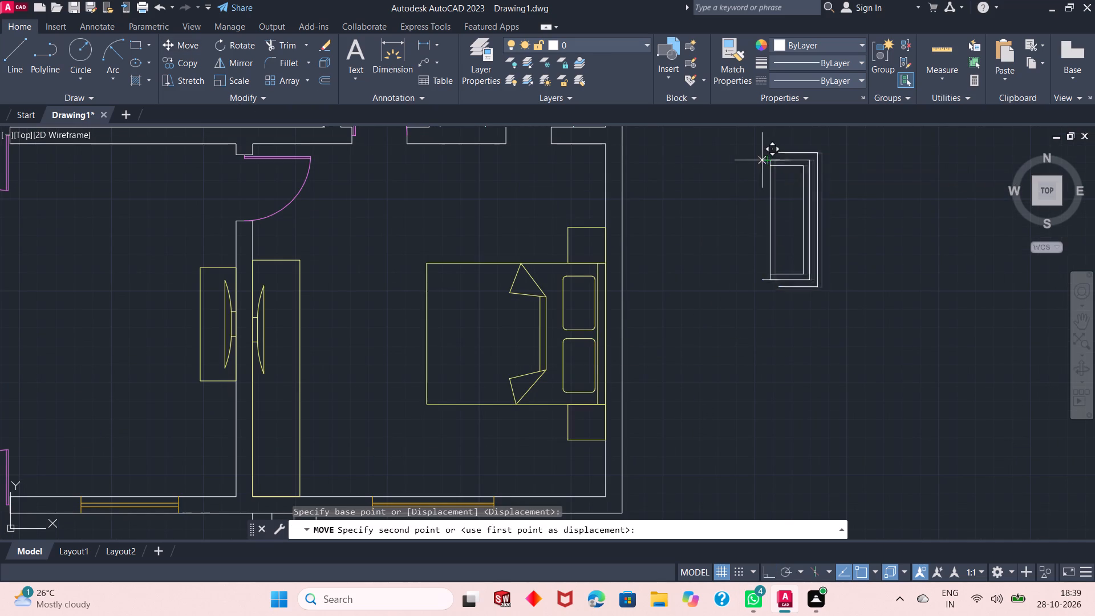
pyautogui.scroll(2, 615, 266)
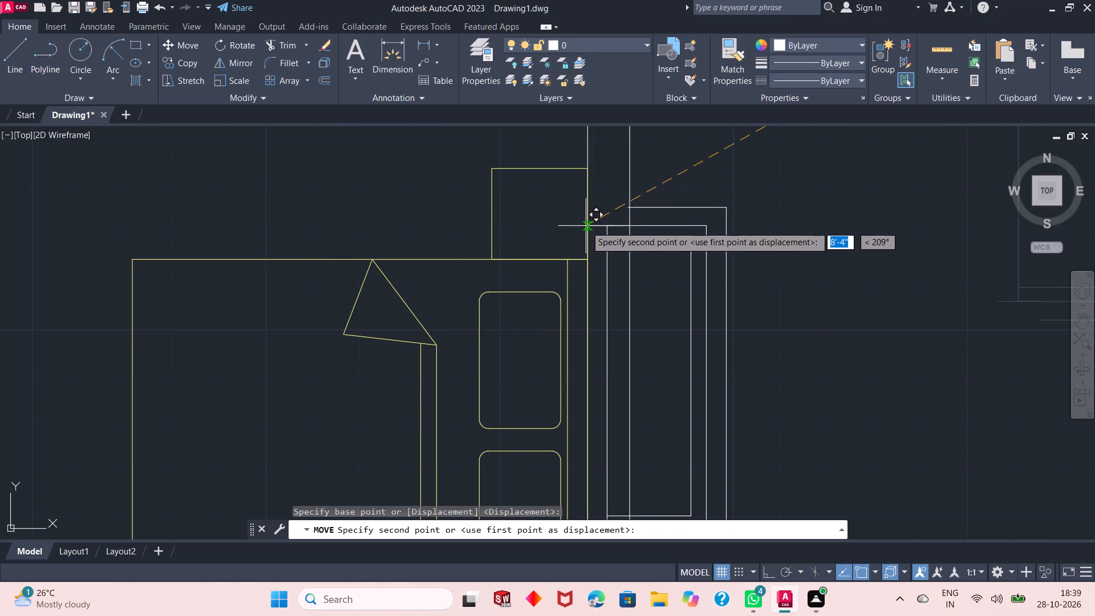
pyautogui.click(586, 226)
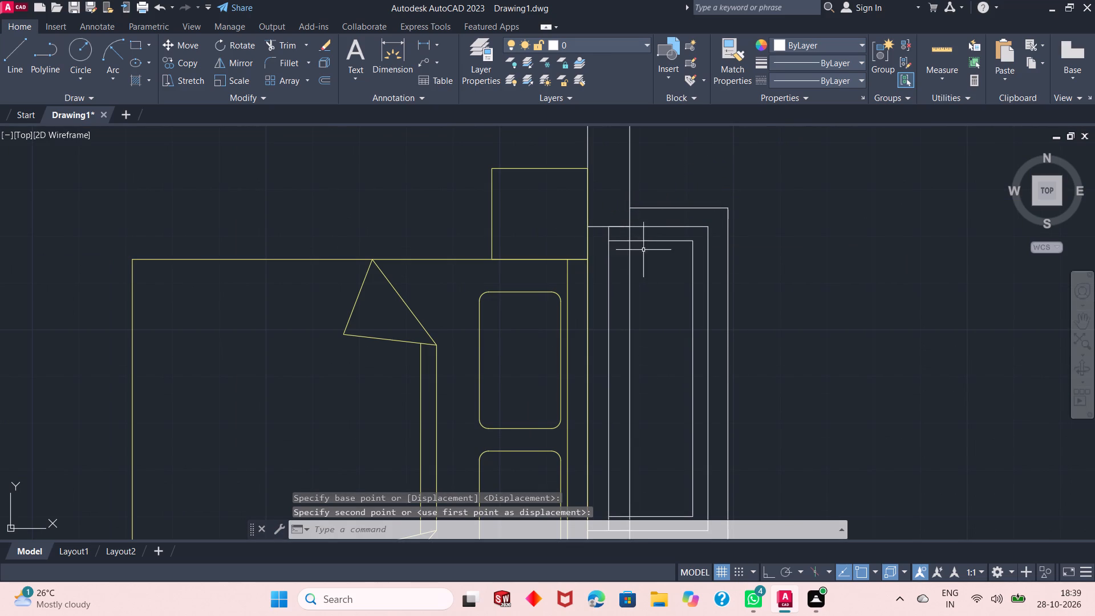
pyautogui.scroll(-2, 633, 249)
pyautogui.scroll(1, 585, 303)
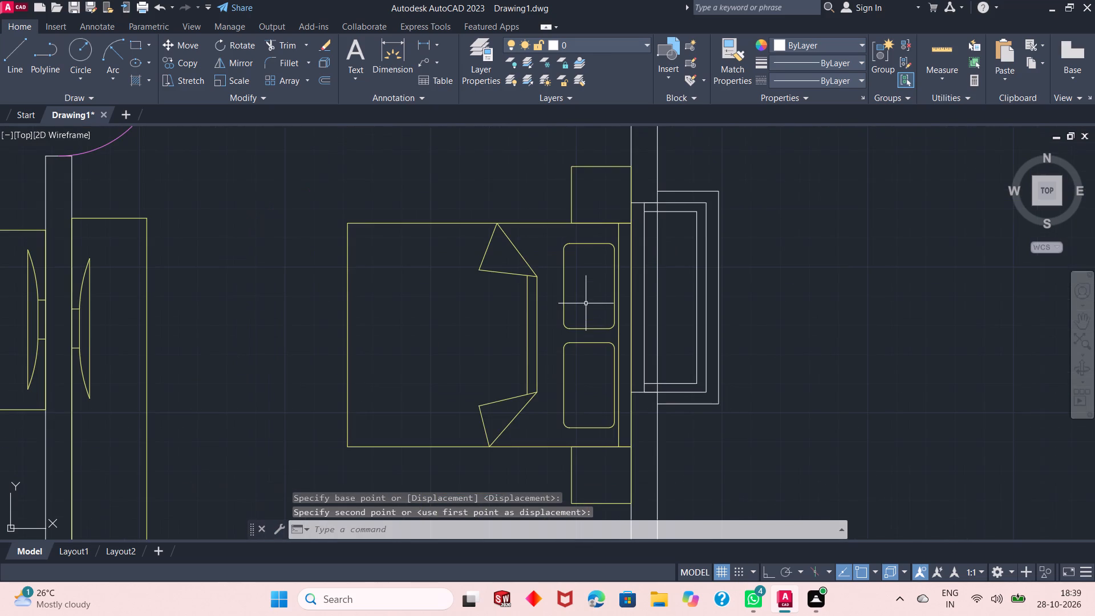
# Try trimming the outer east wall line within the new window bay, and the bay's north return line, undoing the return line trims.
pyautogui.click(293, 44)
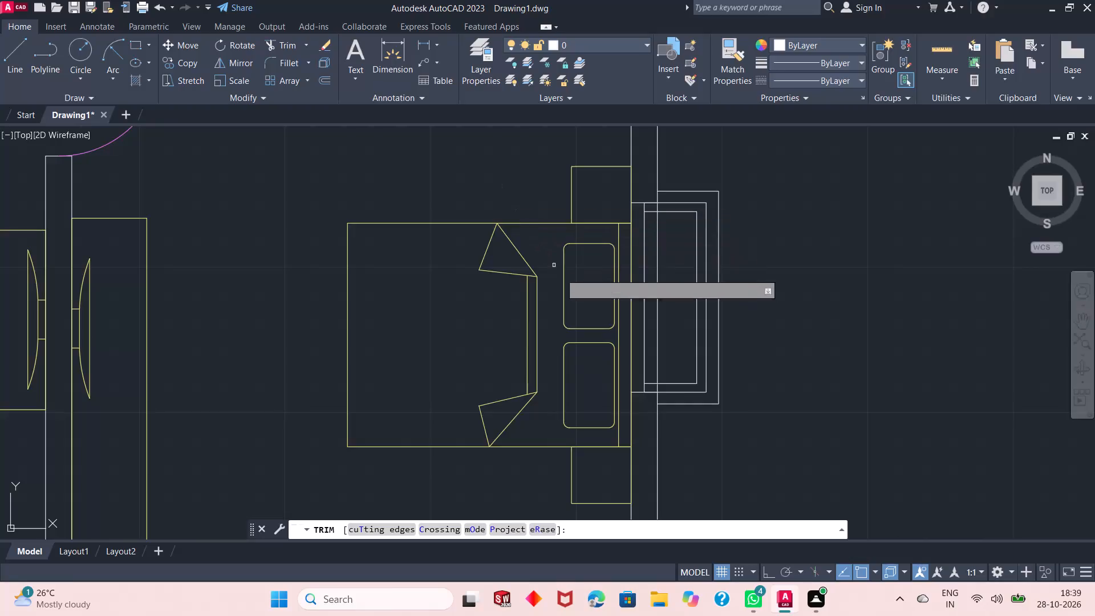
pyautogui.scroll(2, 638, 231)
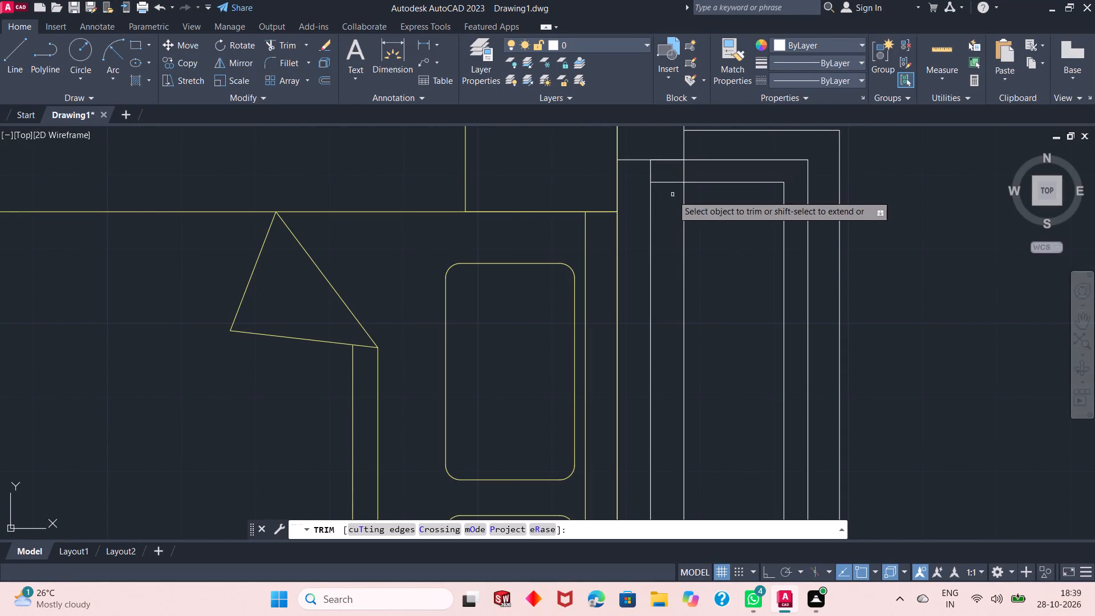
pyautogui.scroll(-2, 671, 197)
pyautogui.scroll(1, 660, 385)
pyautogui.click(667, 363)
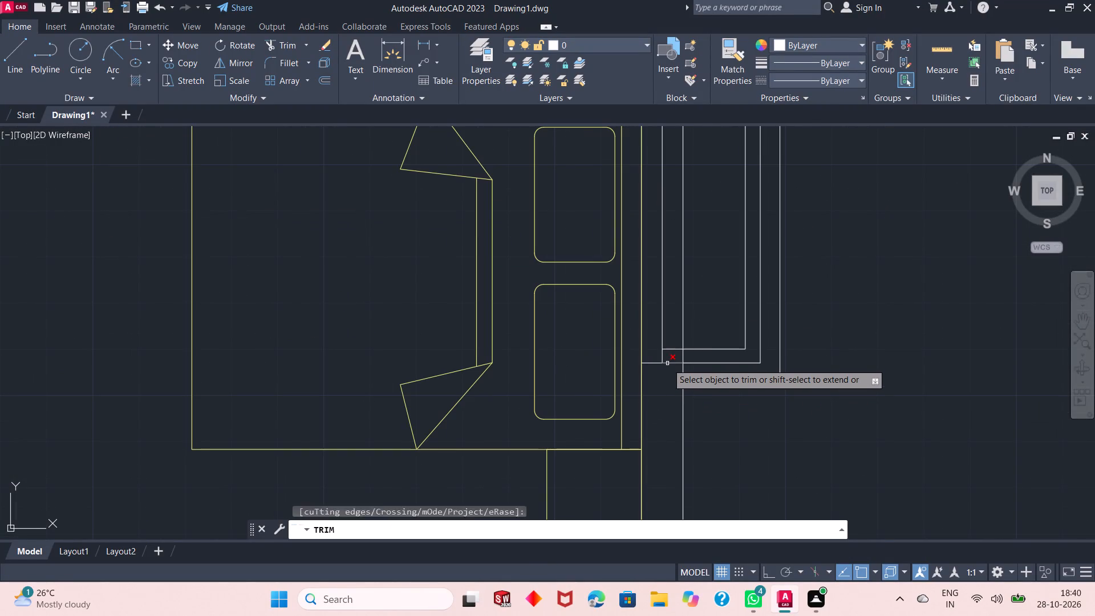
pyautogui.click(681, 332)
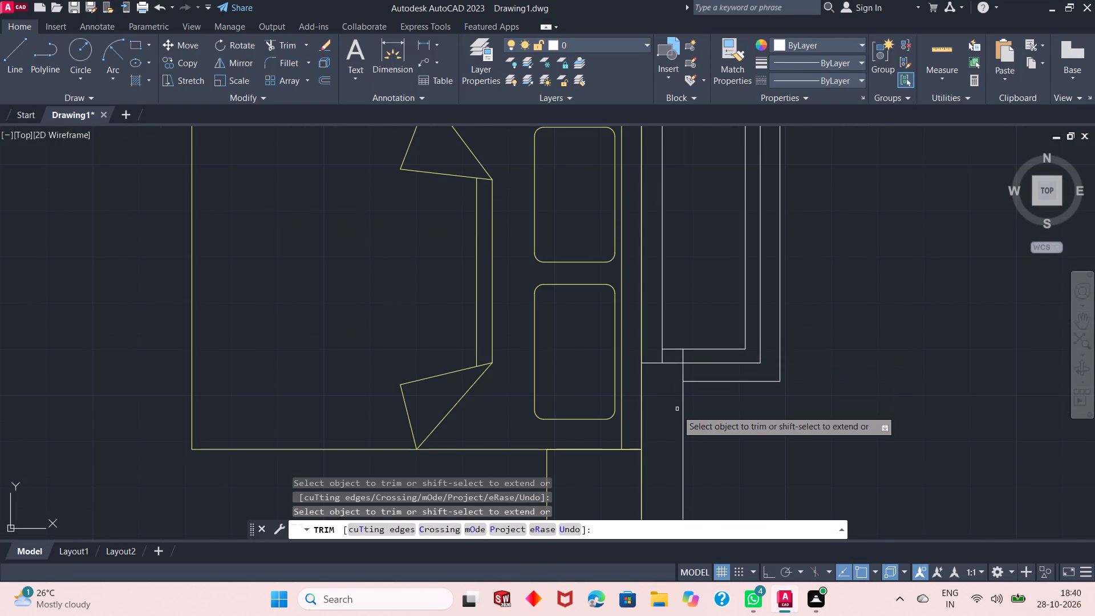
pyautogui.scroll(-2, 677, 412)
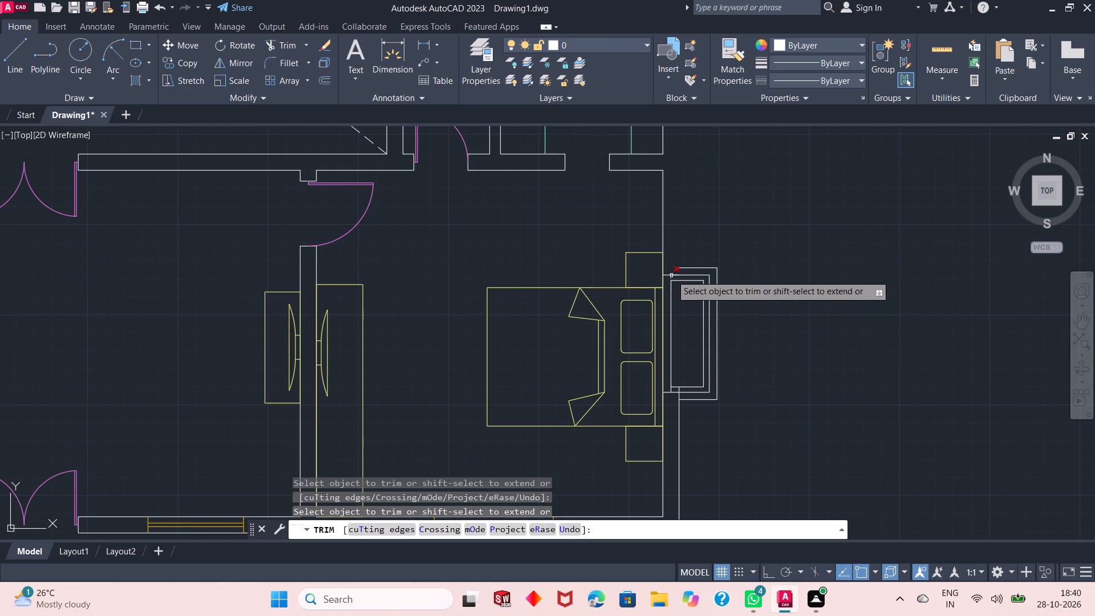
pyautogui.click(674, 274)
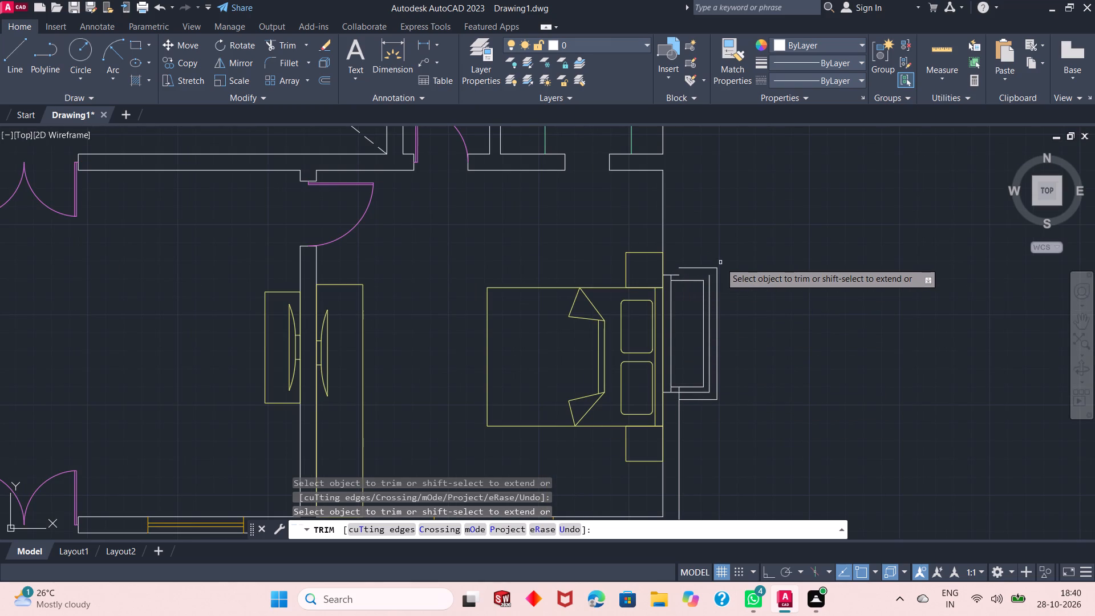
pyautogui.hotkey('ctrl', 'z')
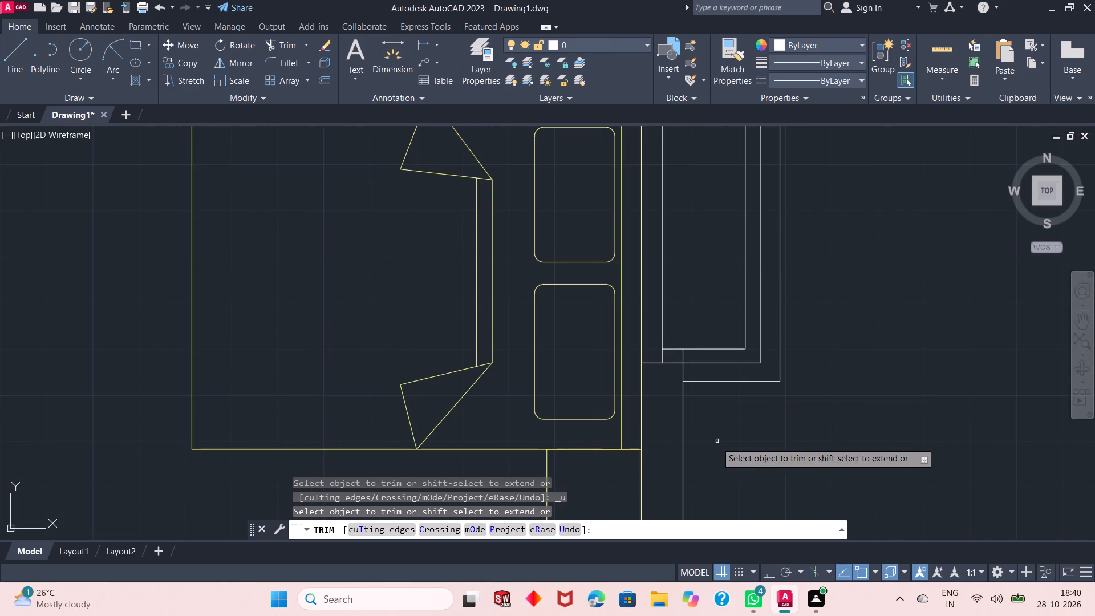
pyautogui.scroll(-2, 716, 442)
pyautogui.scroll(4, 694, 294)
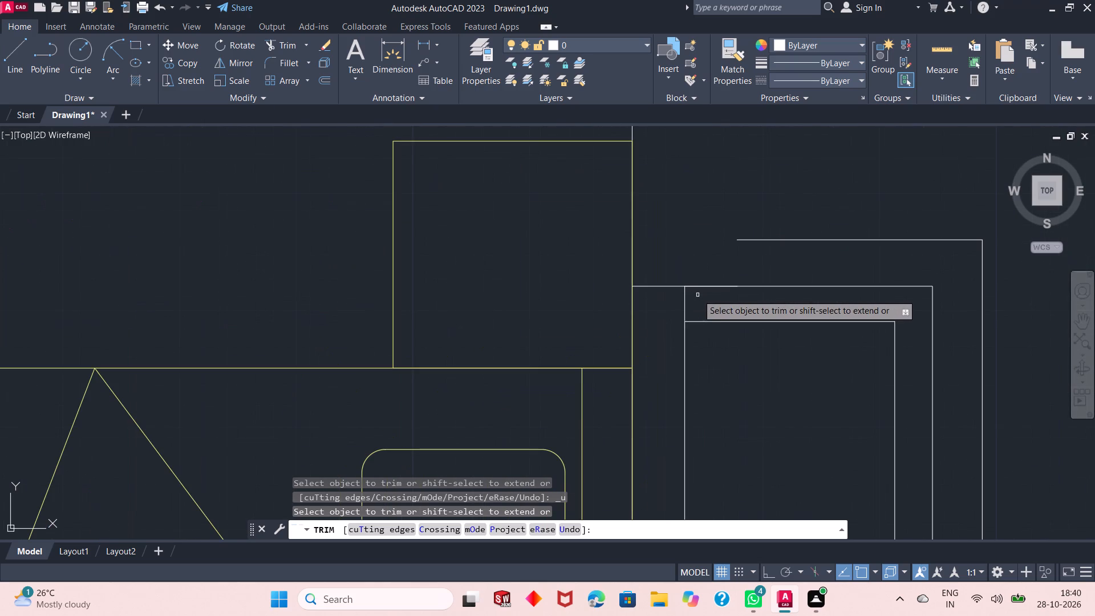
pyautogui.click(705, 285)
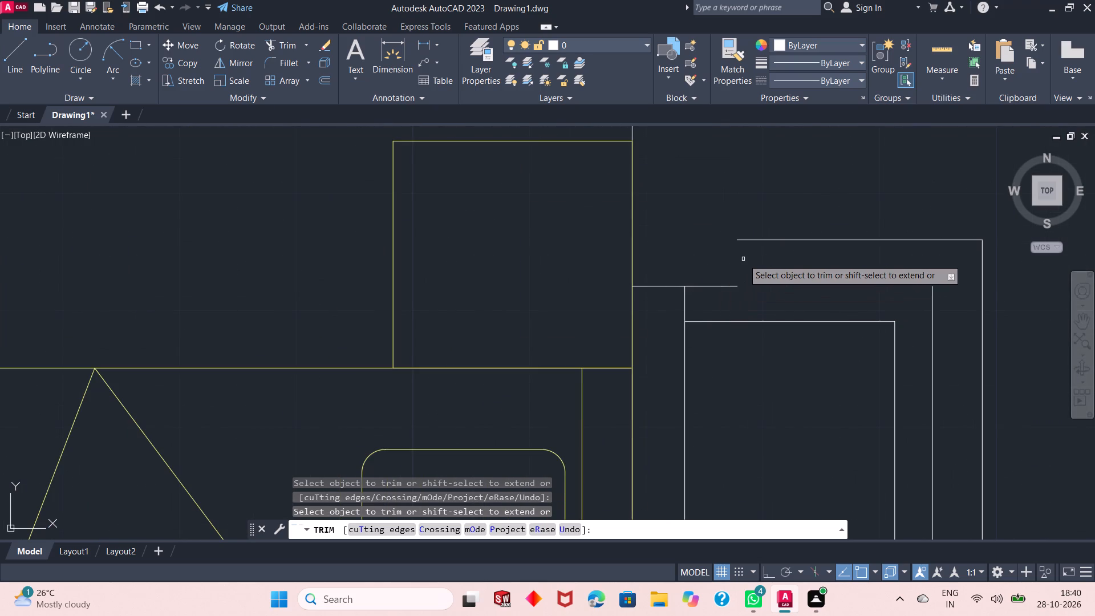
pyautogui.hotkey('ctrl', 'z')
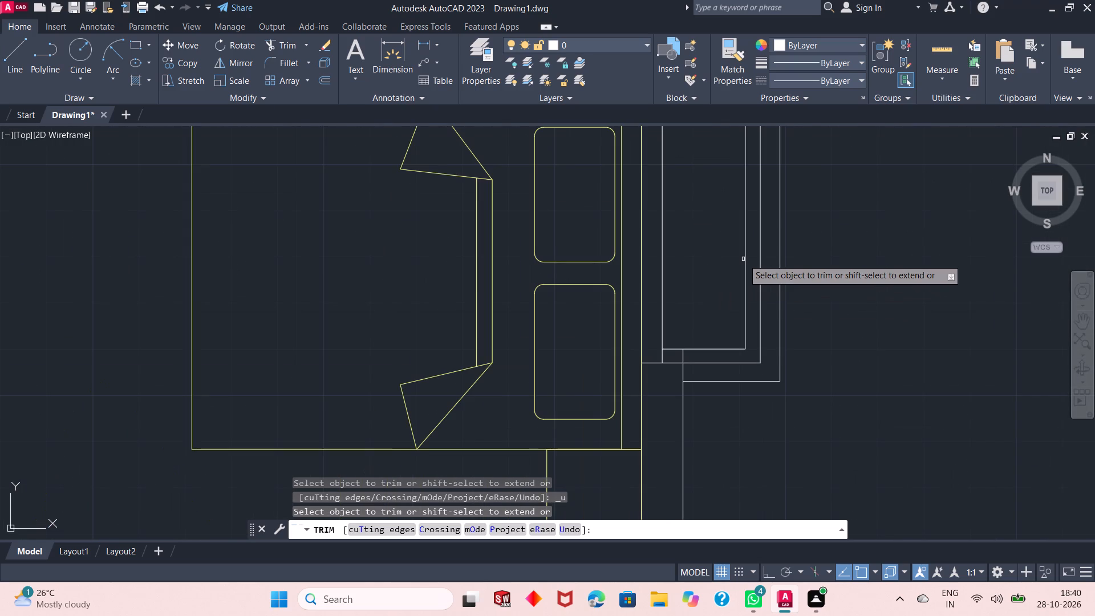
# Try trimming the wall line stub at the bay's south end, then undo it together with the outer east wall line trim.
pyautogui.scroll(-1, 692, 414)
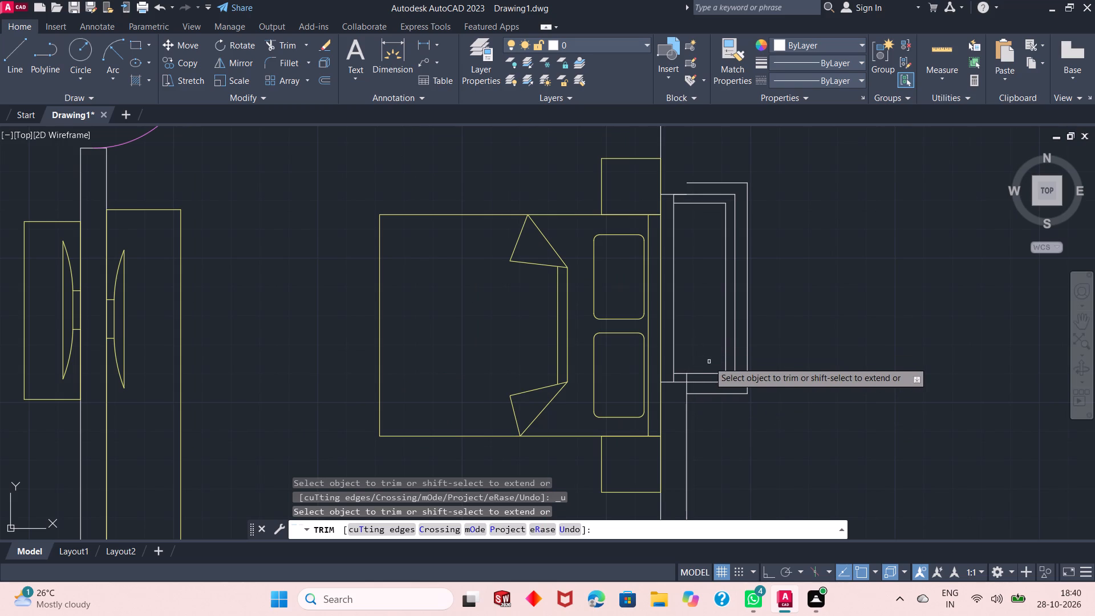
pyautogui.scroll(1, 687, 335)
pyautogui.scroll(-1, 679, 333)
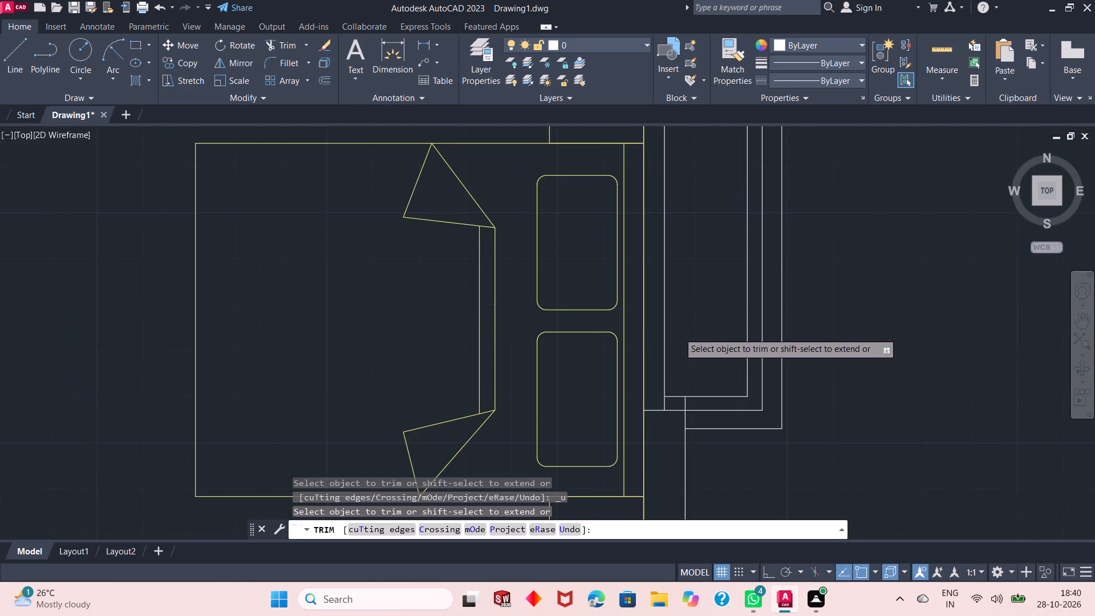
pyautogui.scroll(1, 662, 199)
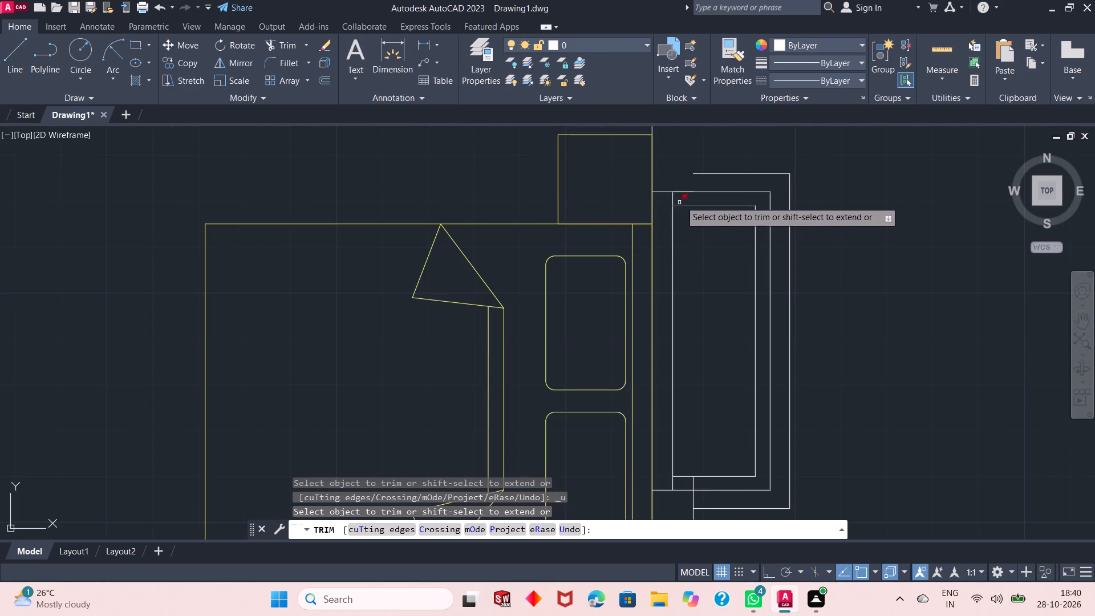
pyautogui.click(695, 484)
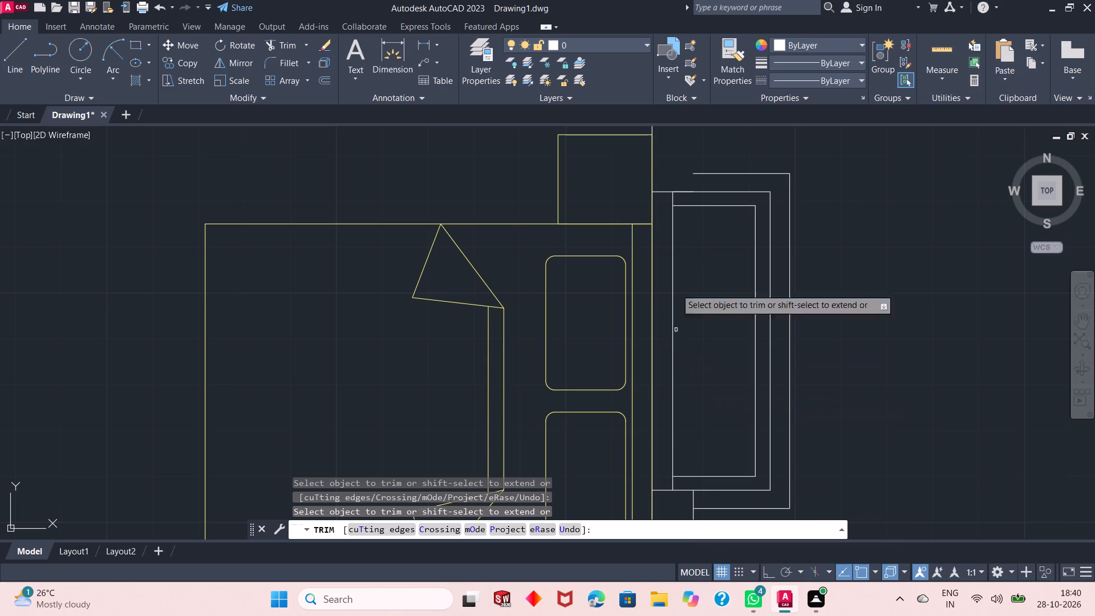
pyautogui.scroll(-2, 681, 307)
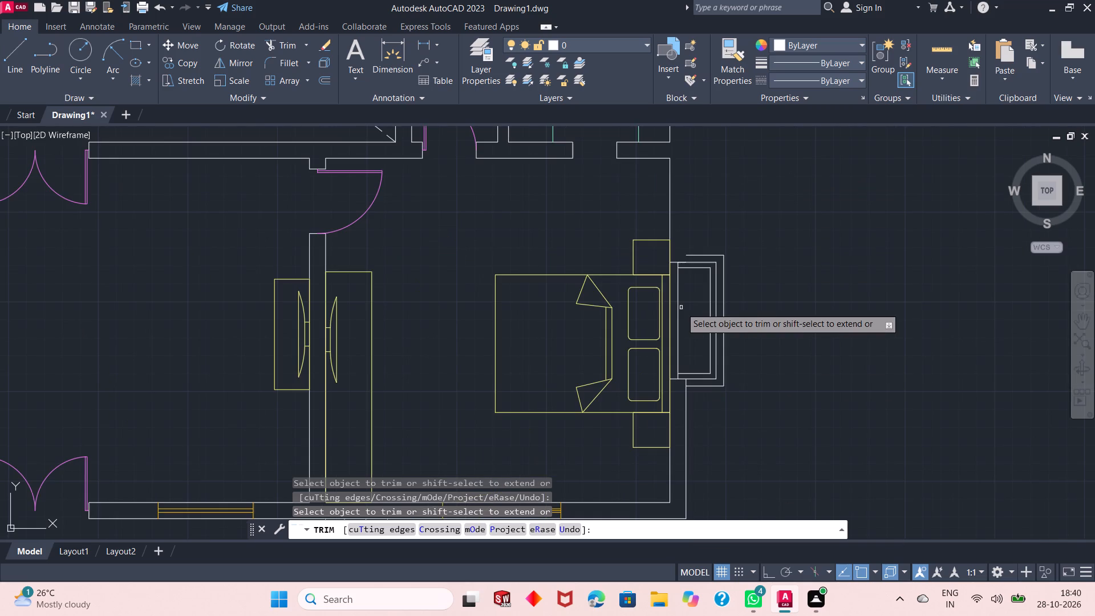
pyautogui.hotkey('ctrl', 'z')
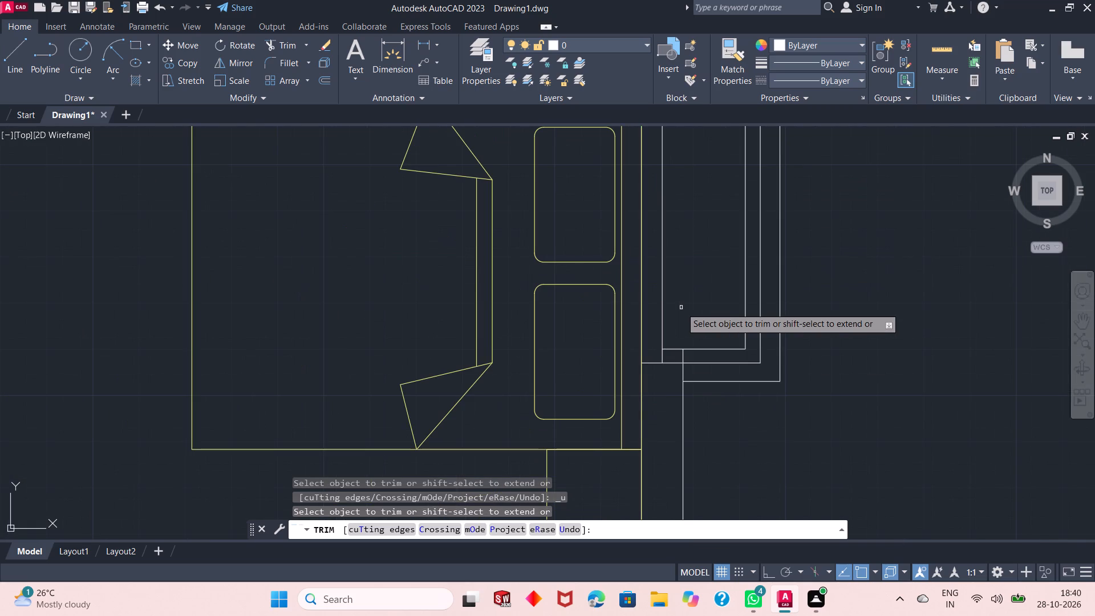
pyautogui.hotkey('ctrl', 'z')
# Trim the outer east wall line across the southeast bedroom's window bay, including the short stubs at its north and south ends.
pyautogui.scroll(-2, 708, 420)
pyautogui.scroll(1, 703, 277)
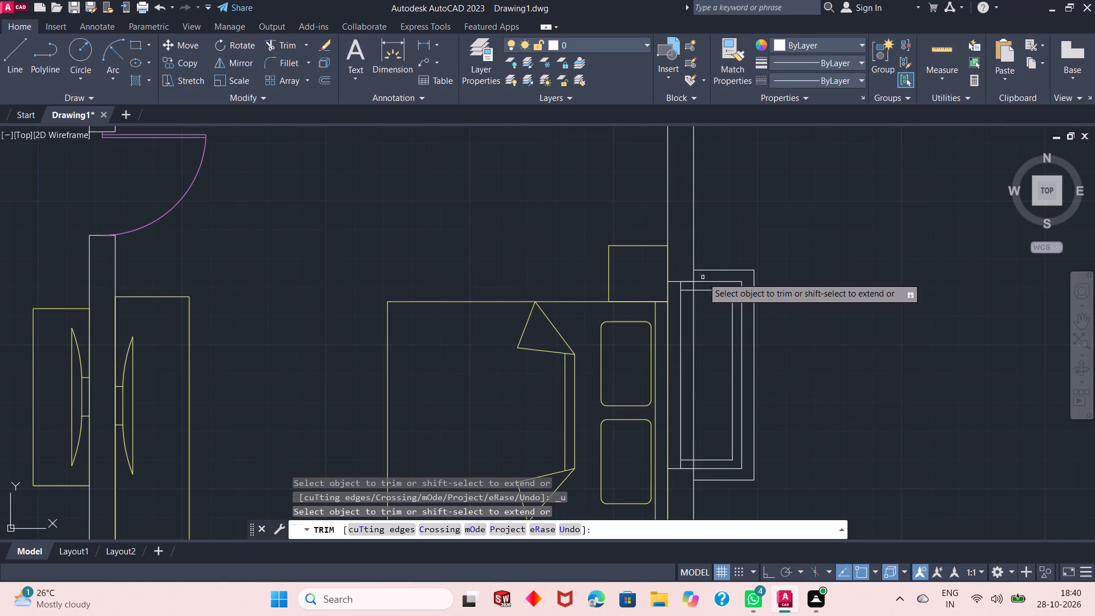
pyautogui.click(694, 323)
pyautogui.scroll(1, 692, 304)
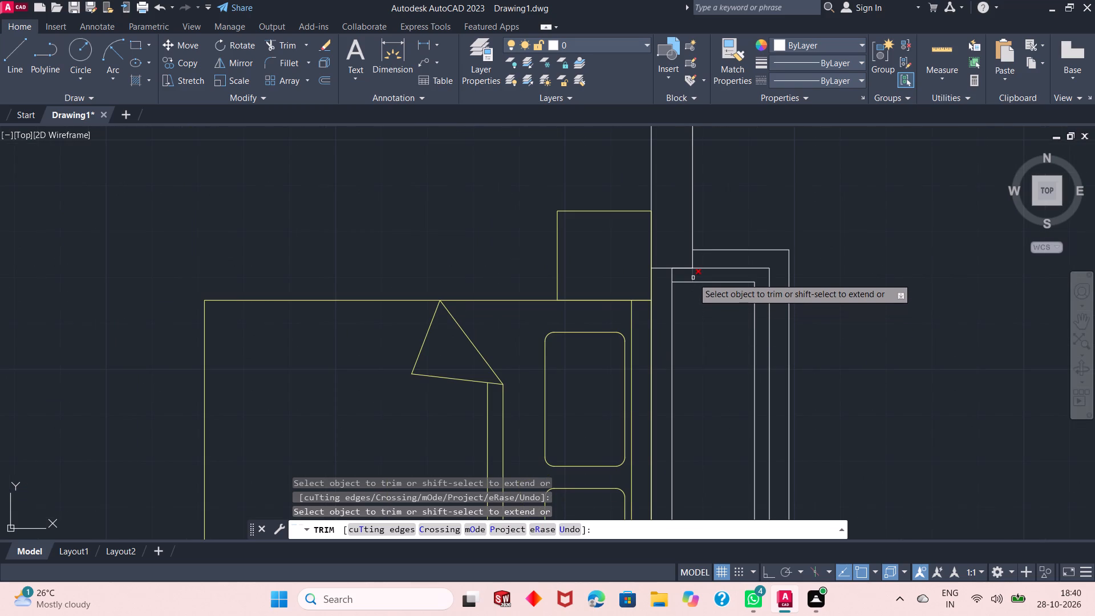
pyautogui.click(693, 278)
pyautogui.scroll(-2, 692, 290)
pyautogui.scroll(2, 679, 423)
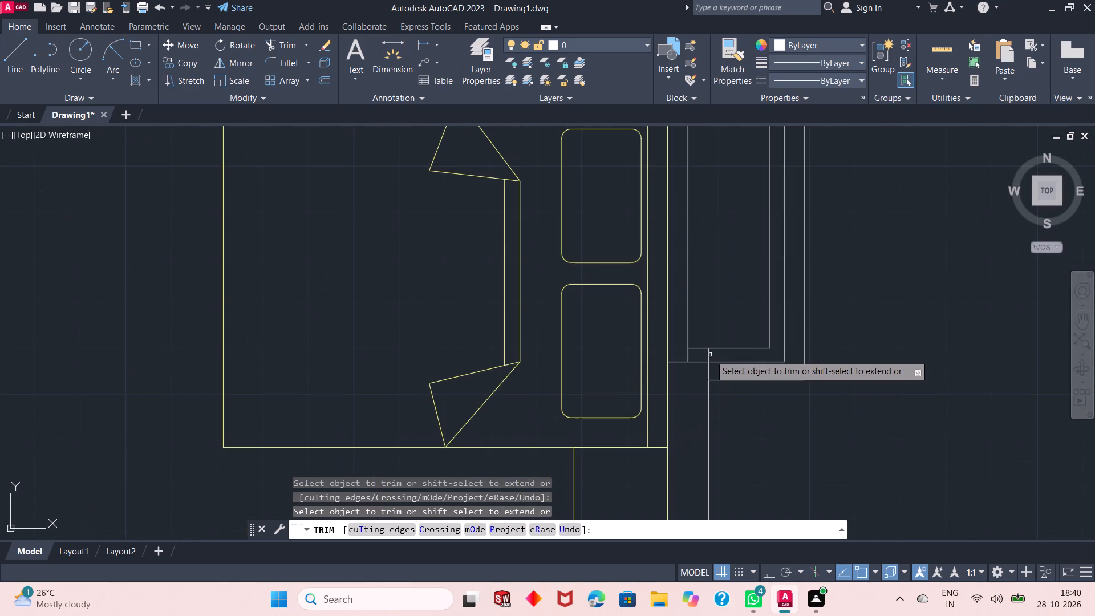
pyautogui.click(708, 355)
pyautogui.scroll(-2, 716, 419)
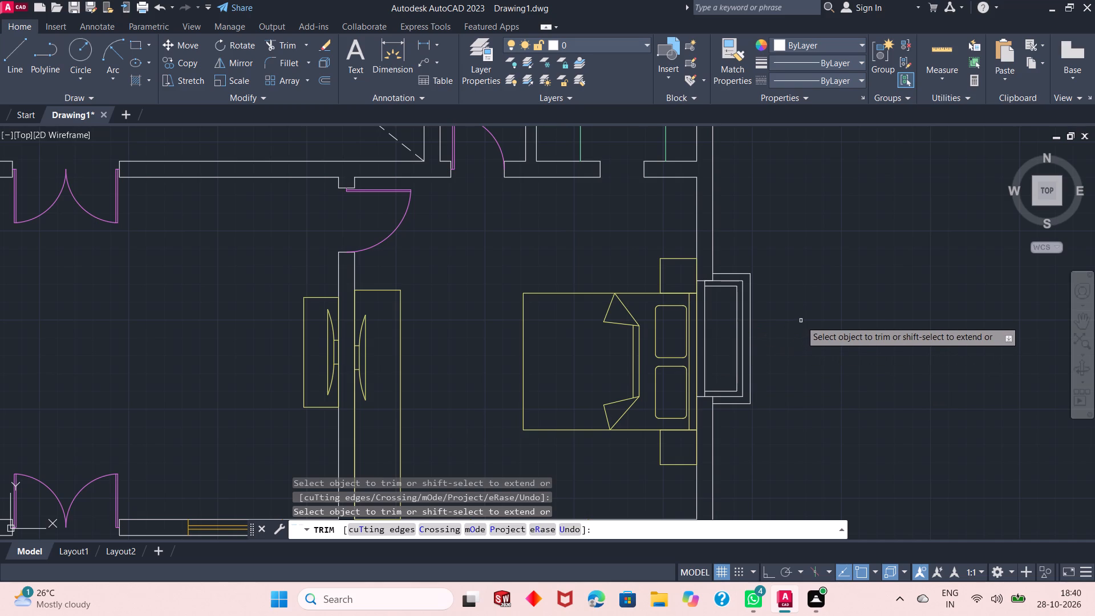
pyautogui.rightClick(781, 268)
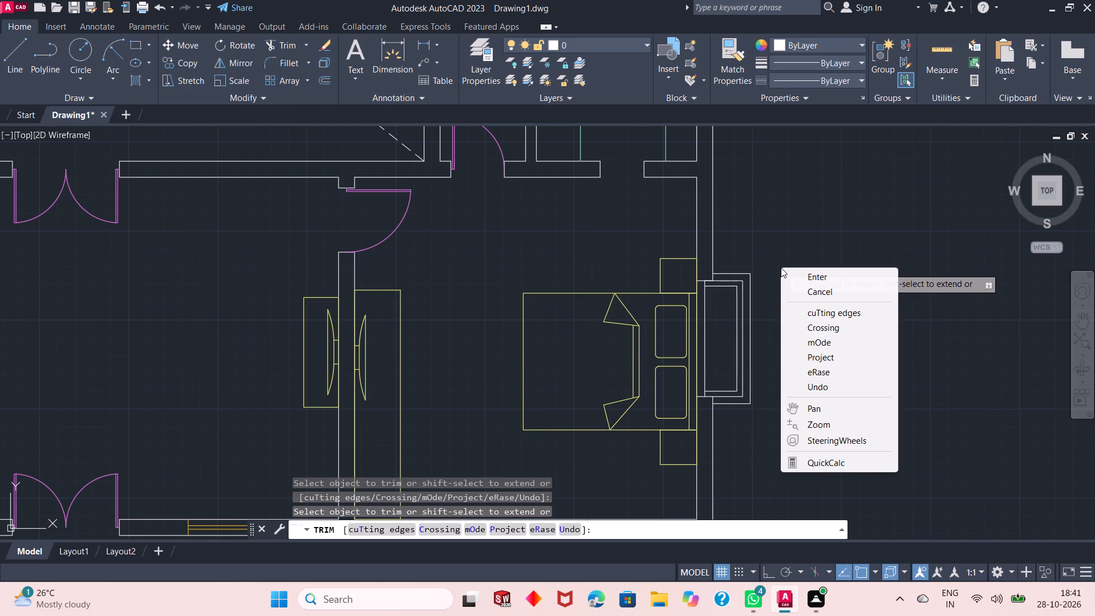
pyautogui.click(800, 278)
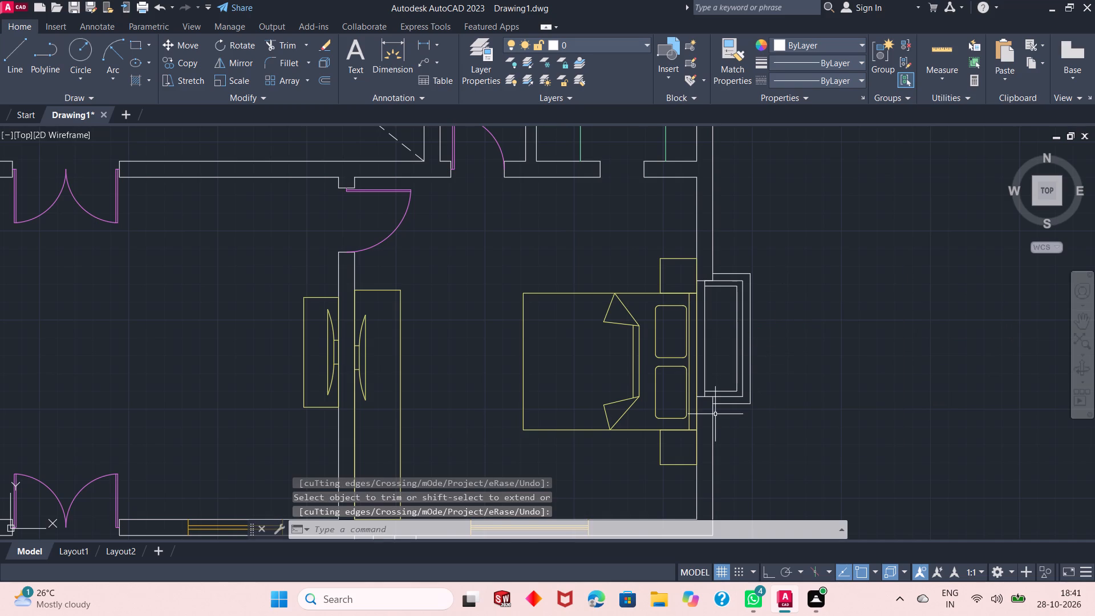
# On Layer6, draw a short line across the east wall's thickness beside the small room with the green rectangle north of the southeast bedroom.
pyautogui.scroll(-1, 715, 414)
pyautogui.scroll(1, 708, 238)
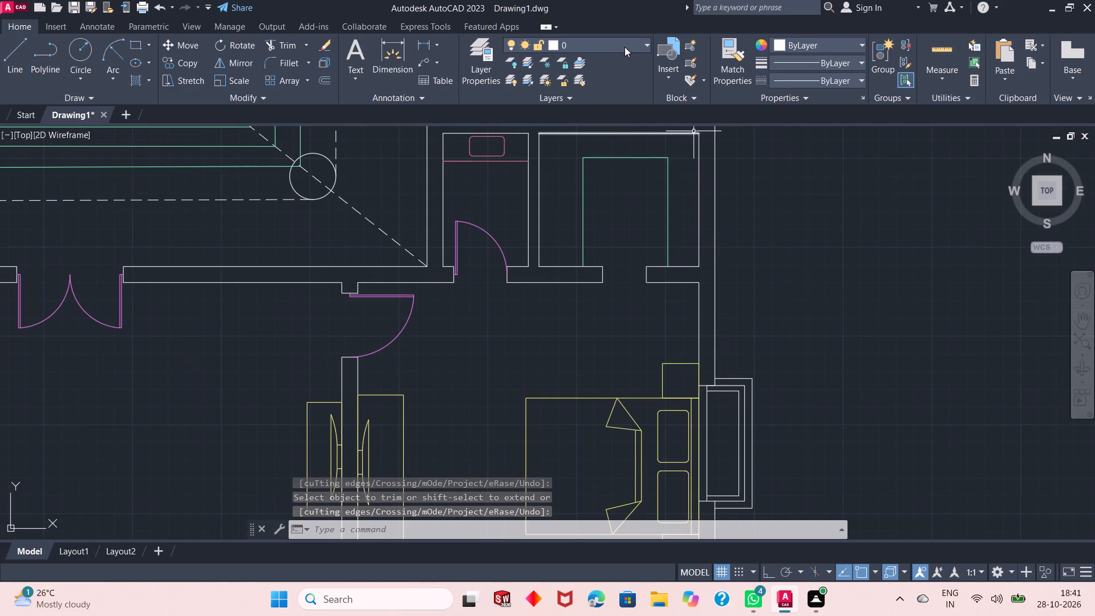
pyautogui.click(624, 47)
pyautogui.click(575, 163)
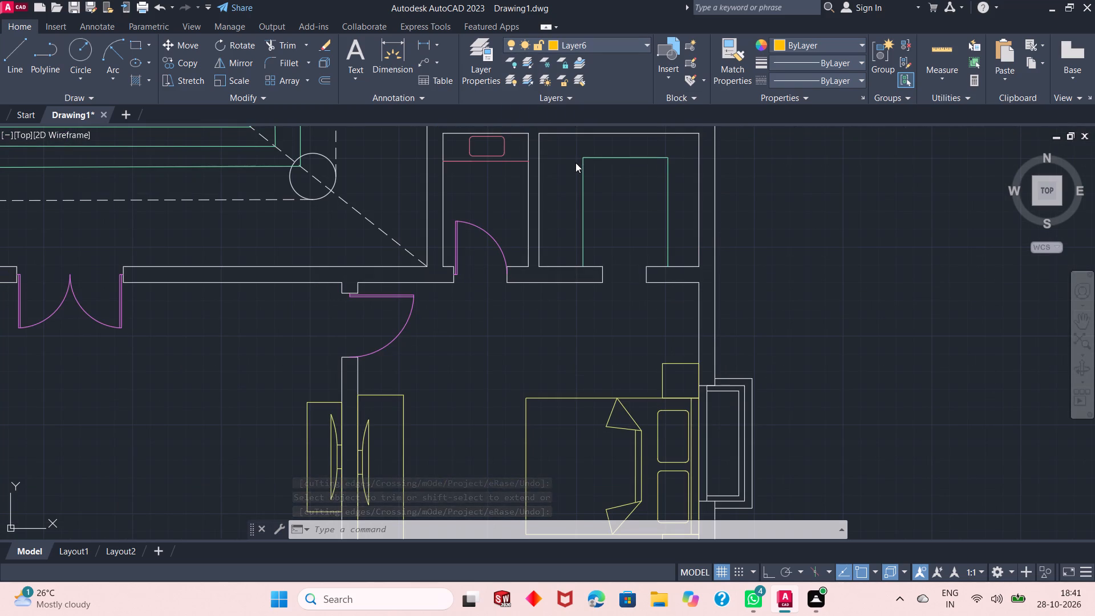
pyautogui.click(15, 53)
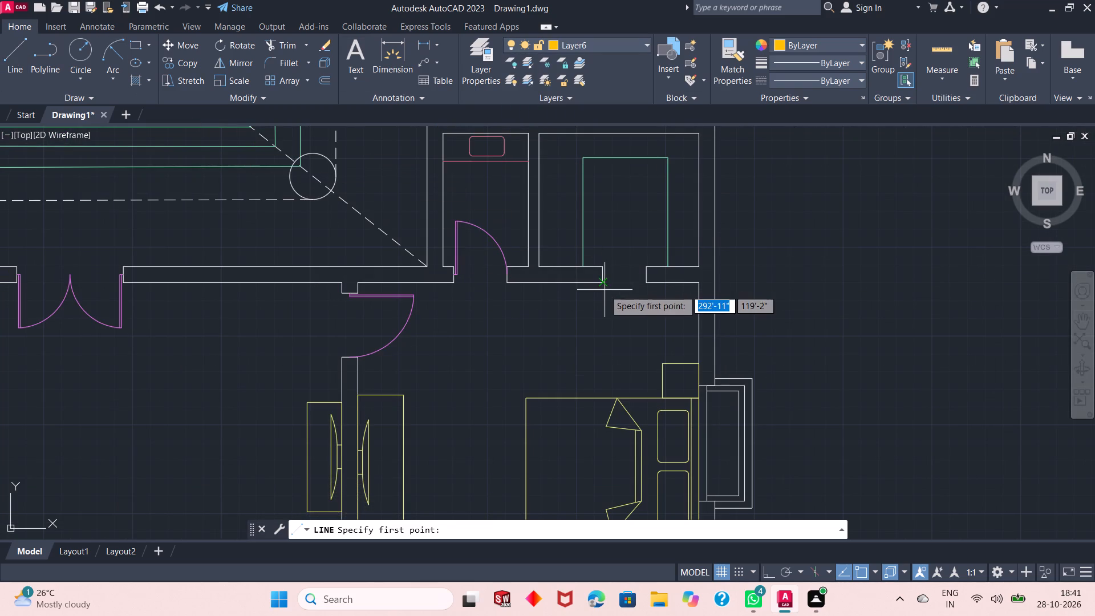
pyautogui.scroll(-2, 610, 387)
pyautogui.scroll(2, 646, 280)
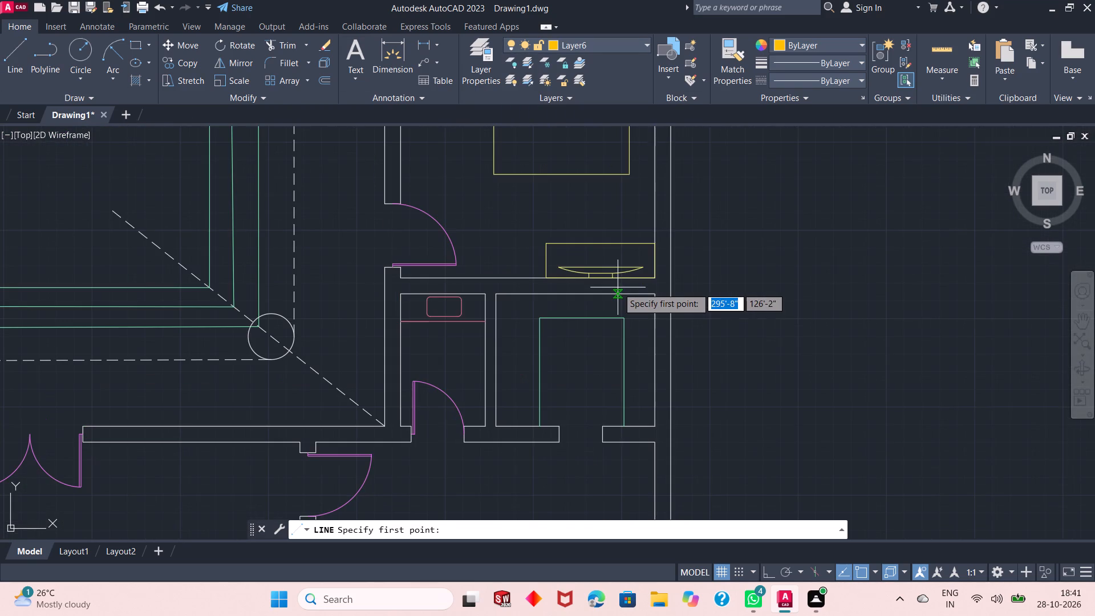
pyautogui.click(656, 375)
pyautogui.click(674, 376)
pyautogui.rightClick(730, 369)
pyautogui.click(763, 374)
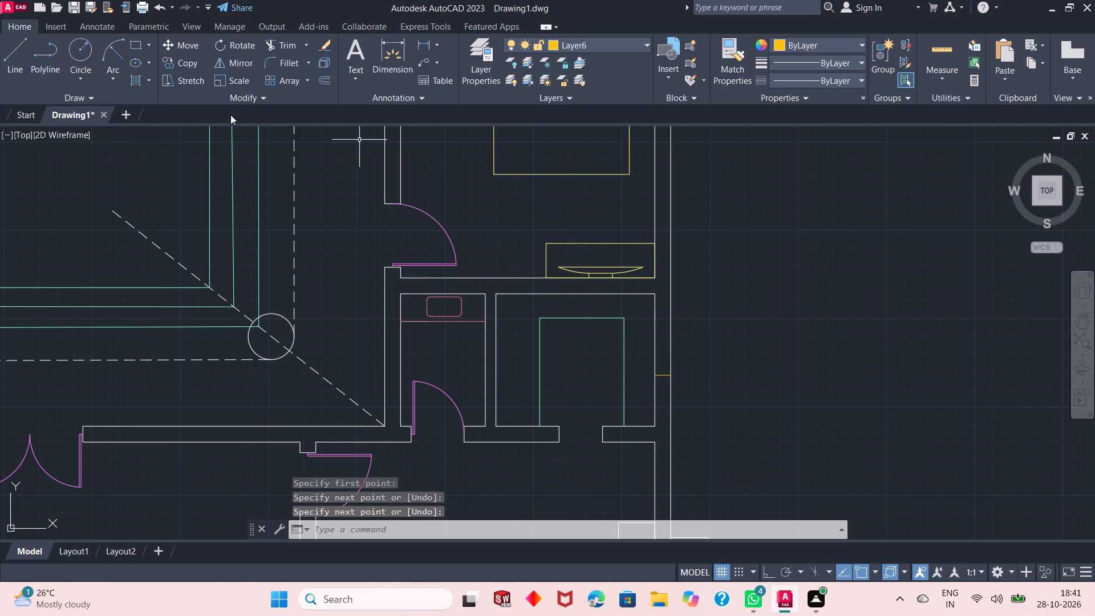
# Offset the short line across the east wall beside the green-rectangle room 2' to the north.
pyautogui.click(321, 78)
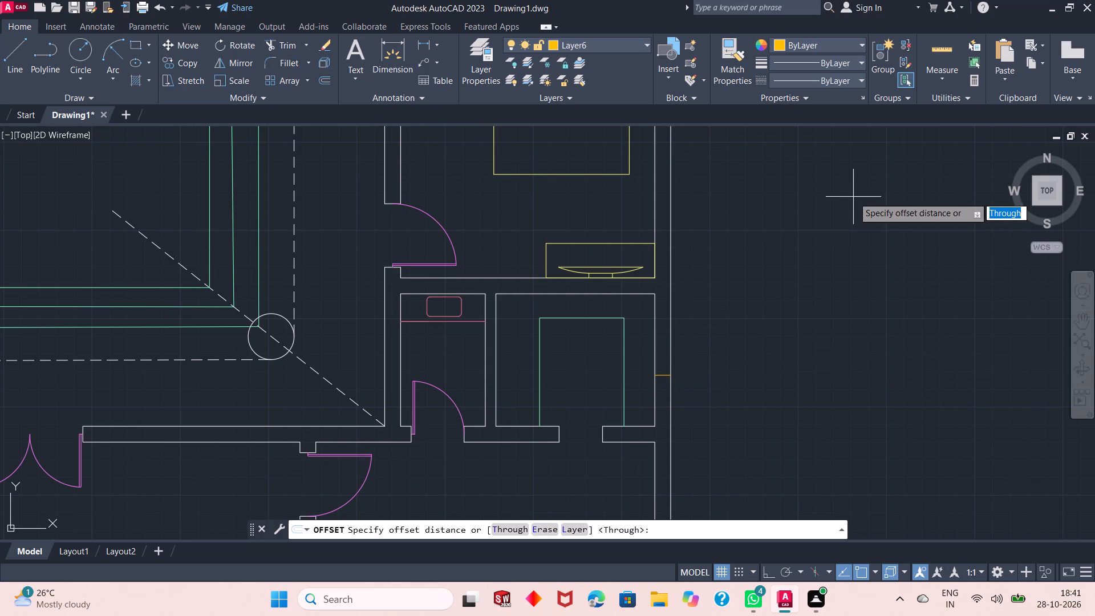
pyautogui.rightClick(855, 200)
pyautogui.click(863, 211)
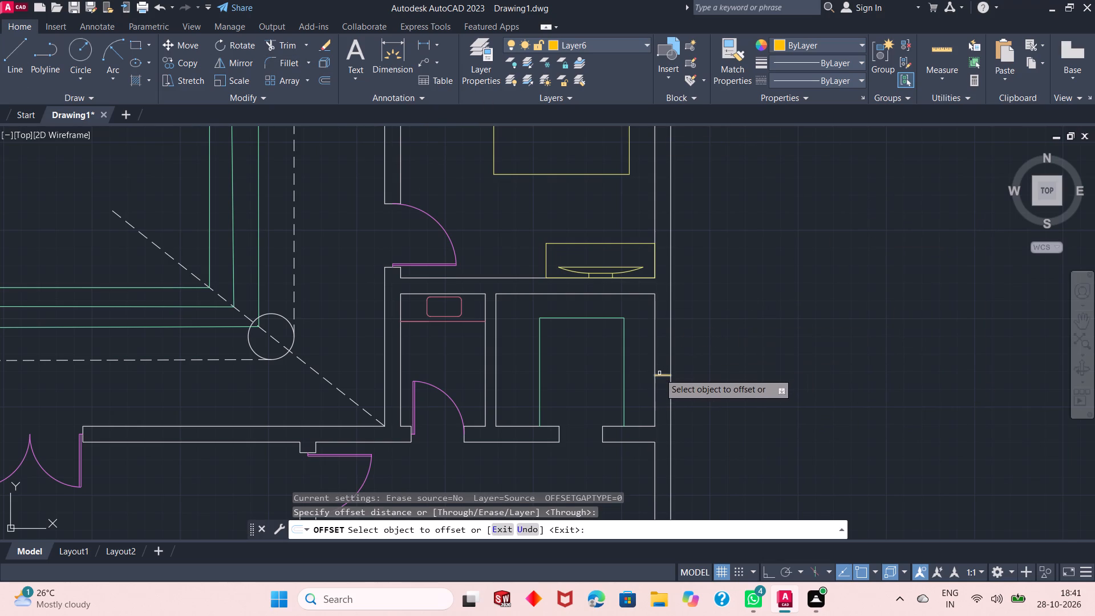
pyautogui.click(662, 375)
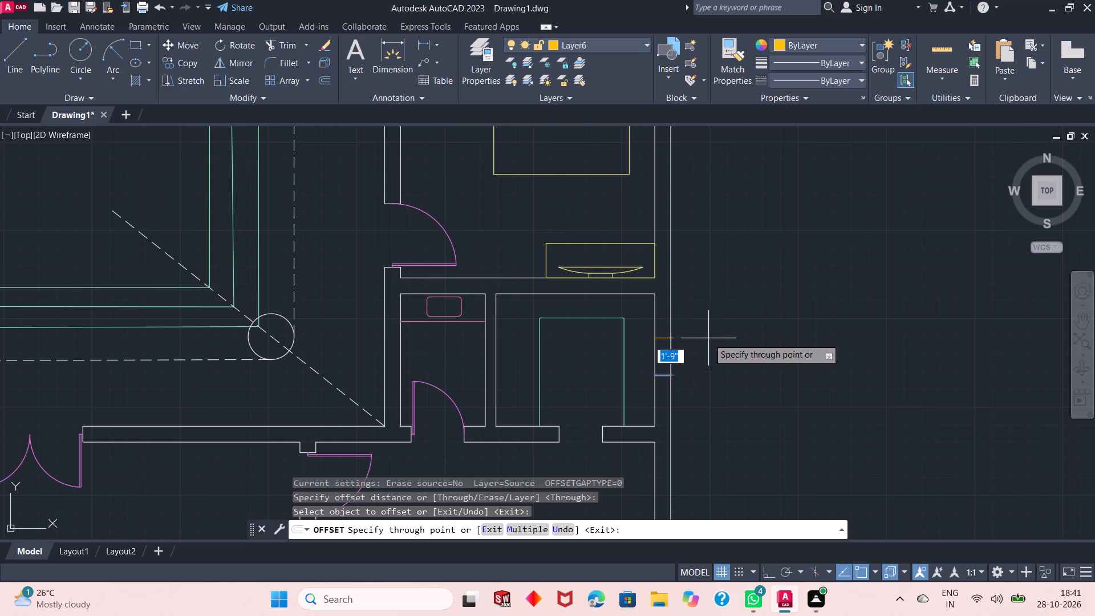
pyautogui.write("2'")
pyautogui.press('Return')
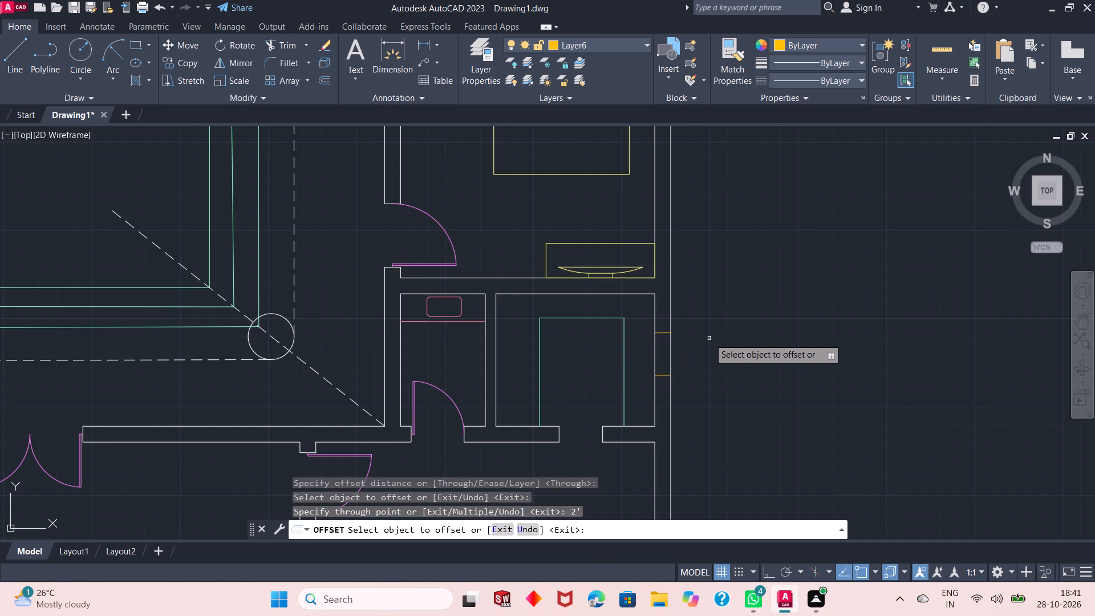
pyautogui.rightClick(729, 319)
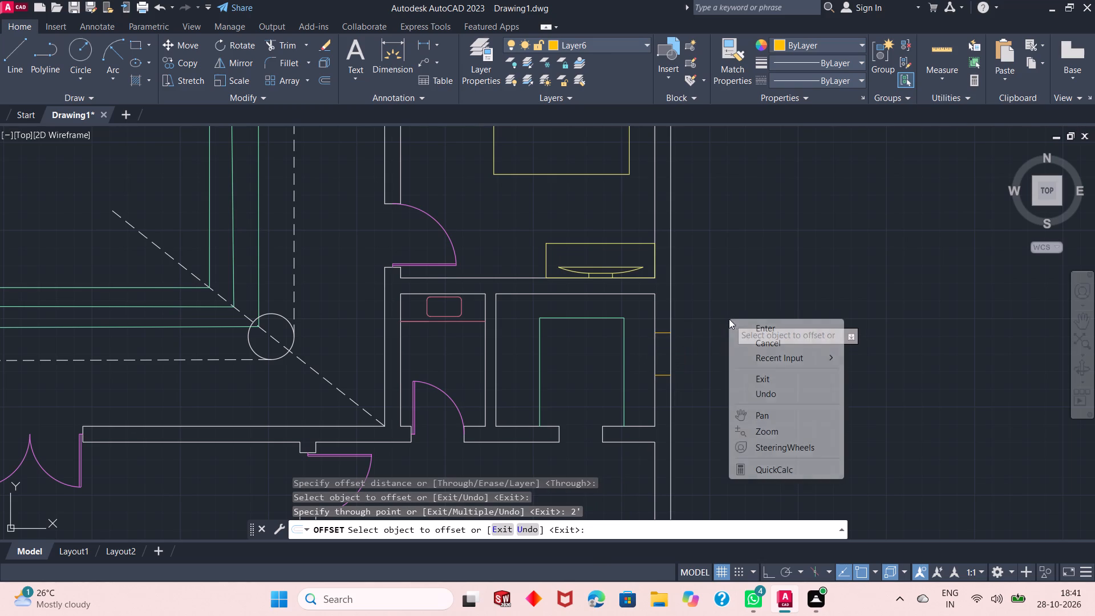
pyautogui.click(758, 326)
# Draw a centre line between the midpoints of the two short lines across the wall beside the green-rectangle room.
pyautogui.click(5, 56)
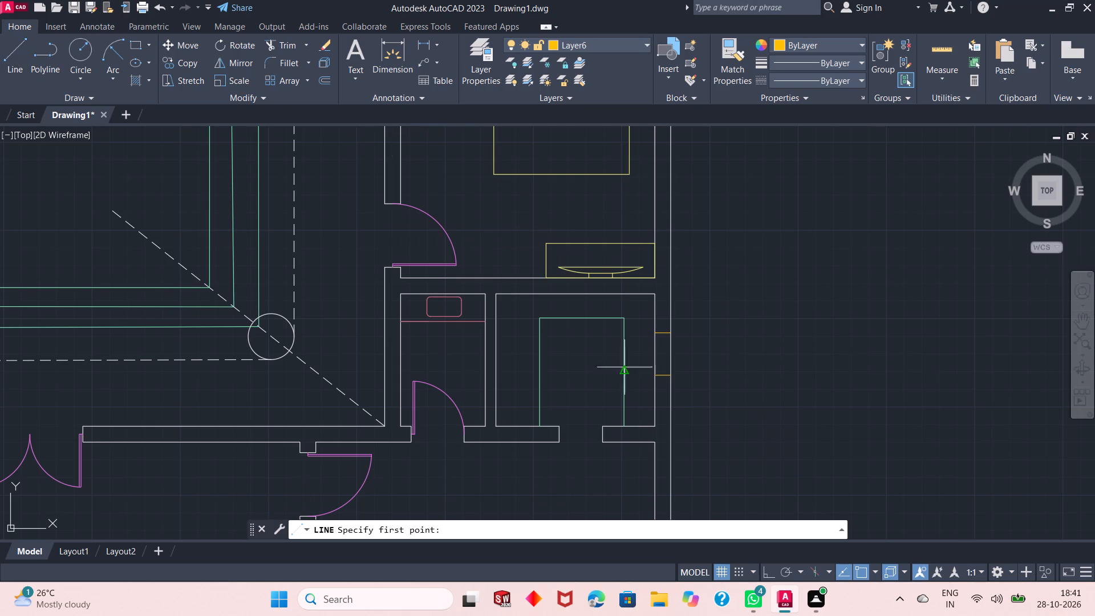
pyautogui.scroll(2, 649, 323)
pyautogui.click(676, 350)
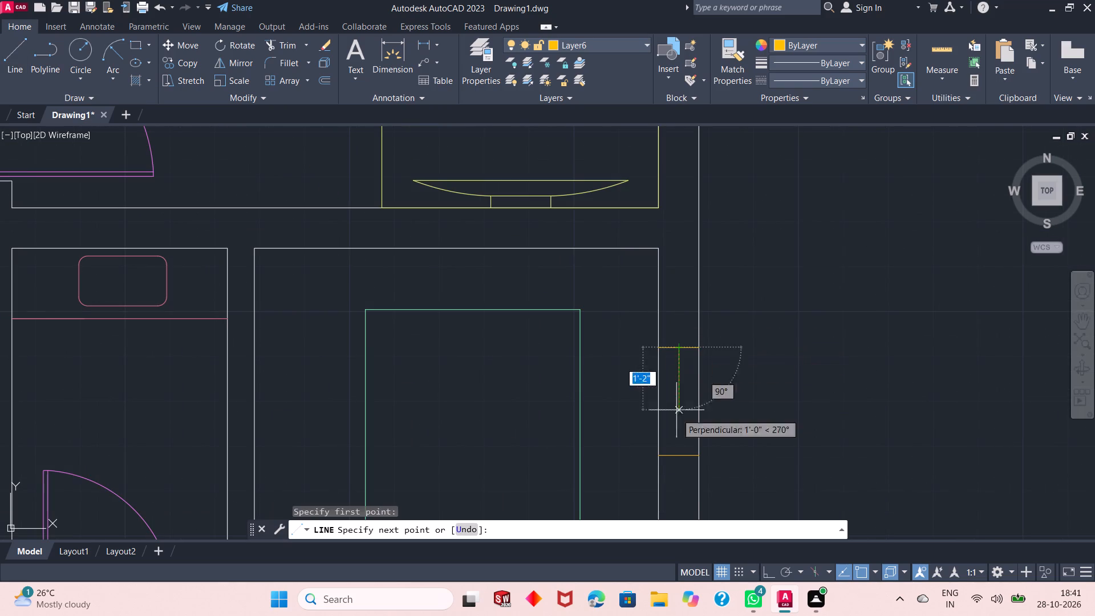
pyautogui.click(682, 458)
pyautogui.rightClick(751, 429)
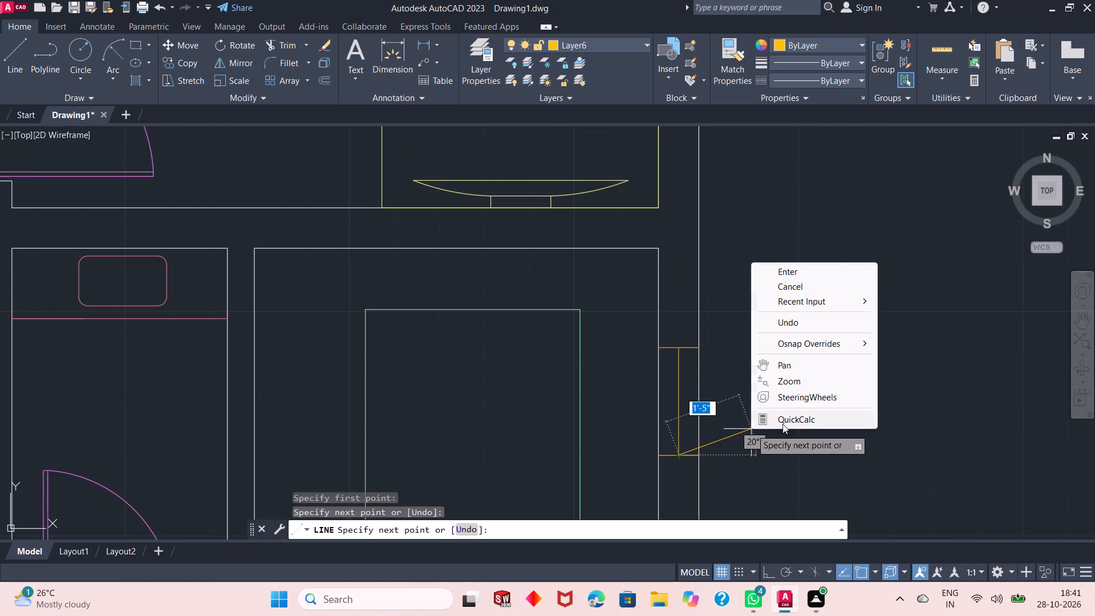
pyautogui.click(802, 274)
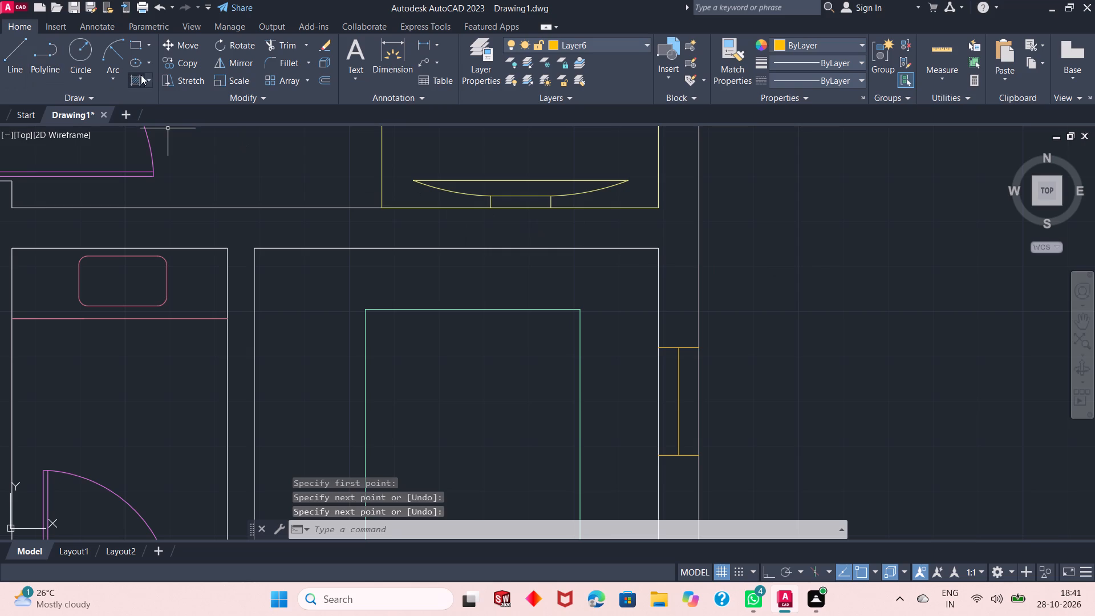
# Offset the small window's centre line 1" to the east and 1" to the west.
pyautogui.click(318, 80)
pyautogui.rightClick(758, 205)
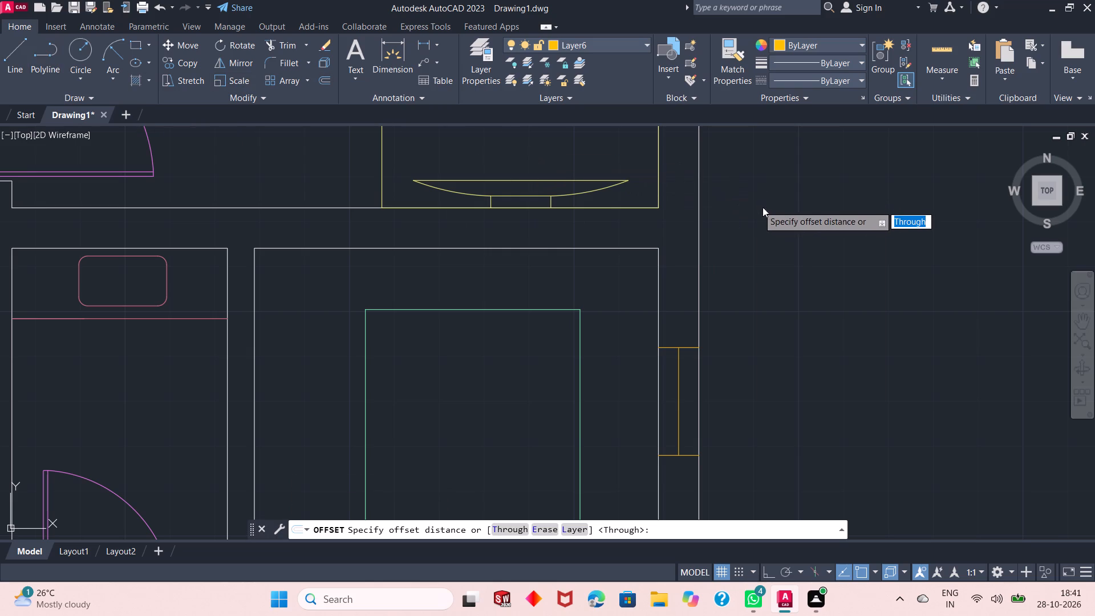
pyautogui.click(786, 214)
pyautogui.click(676, 410)
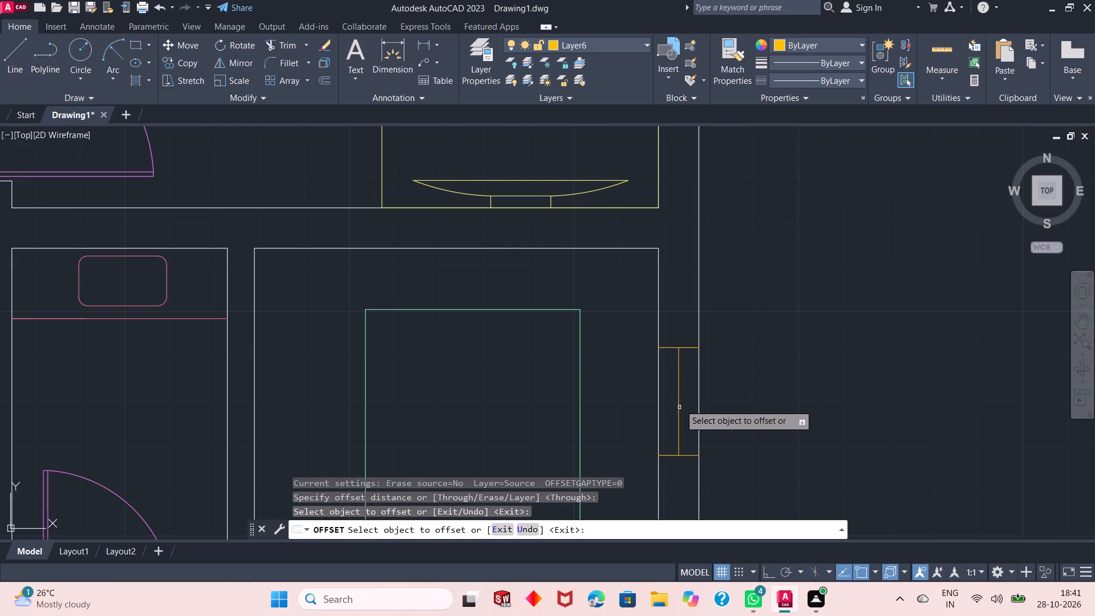
pyautogui.click(681, 403)
pyautogui.click(678, 386)
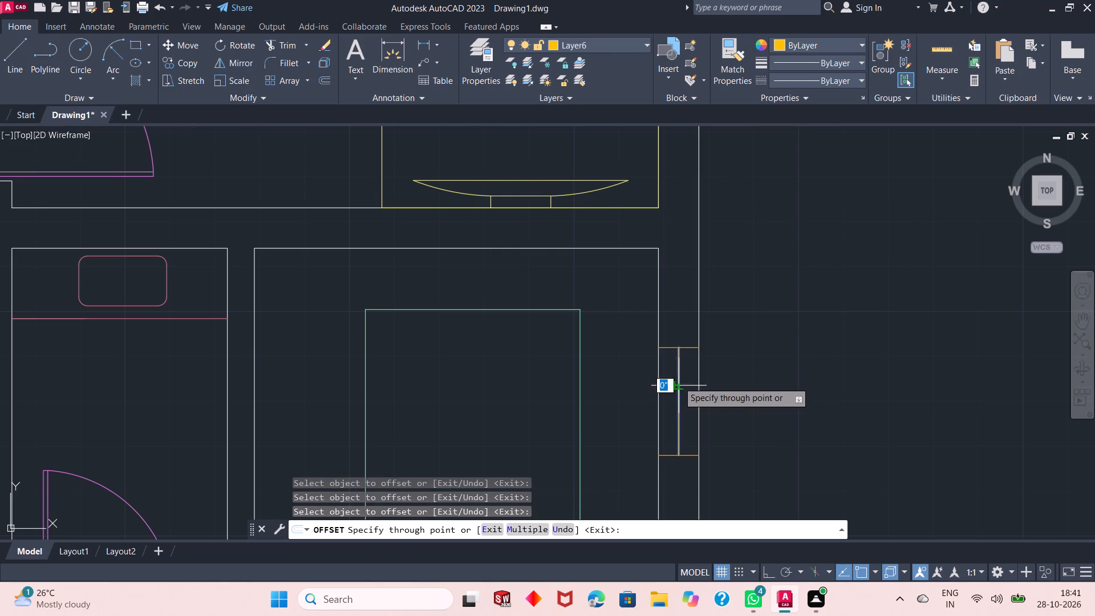
pyautogui.write('1"')
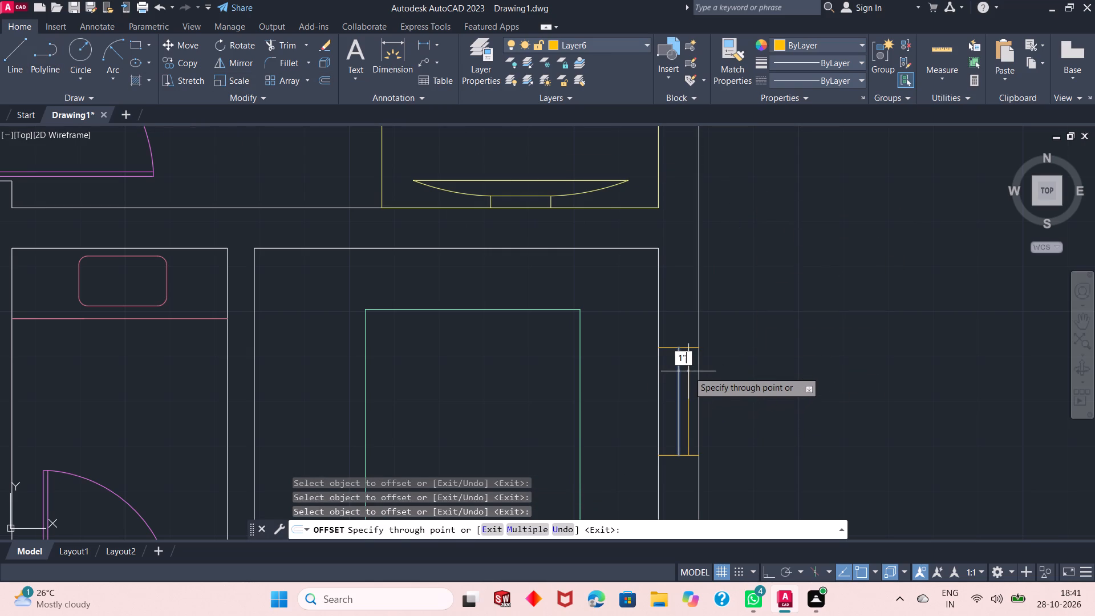
pyautogui.press('Return')
pyautogui.scroll(1, 682, 381)
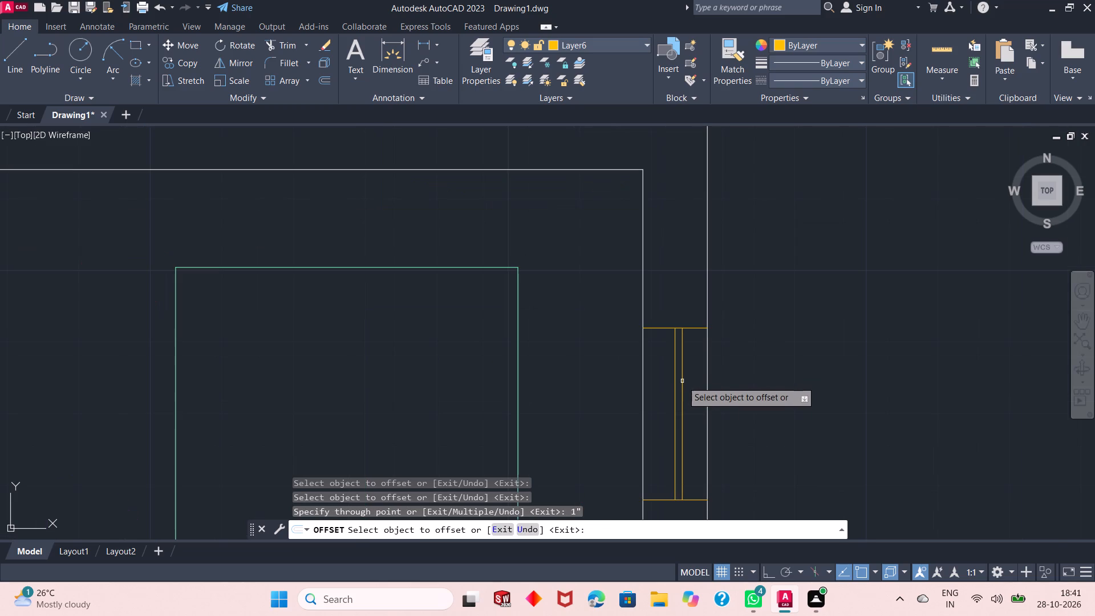
pyautogui.click(674, 363)
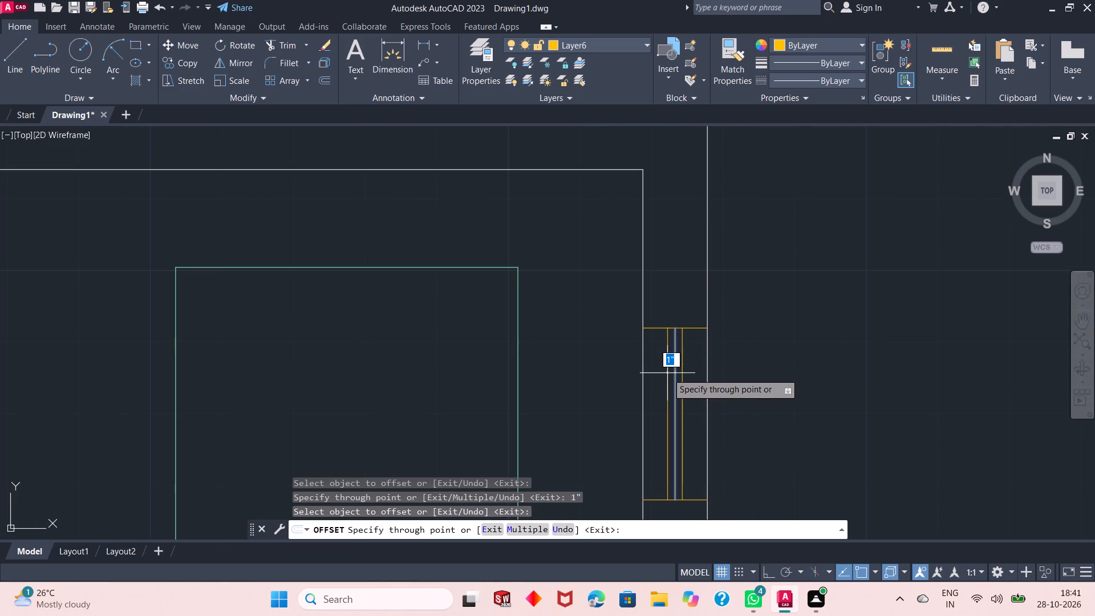
pyautogui.write('1"')
pyautogui.press('Return')
pyautogui.rightClick(755, 290)
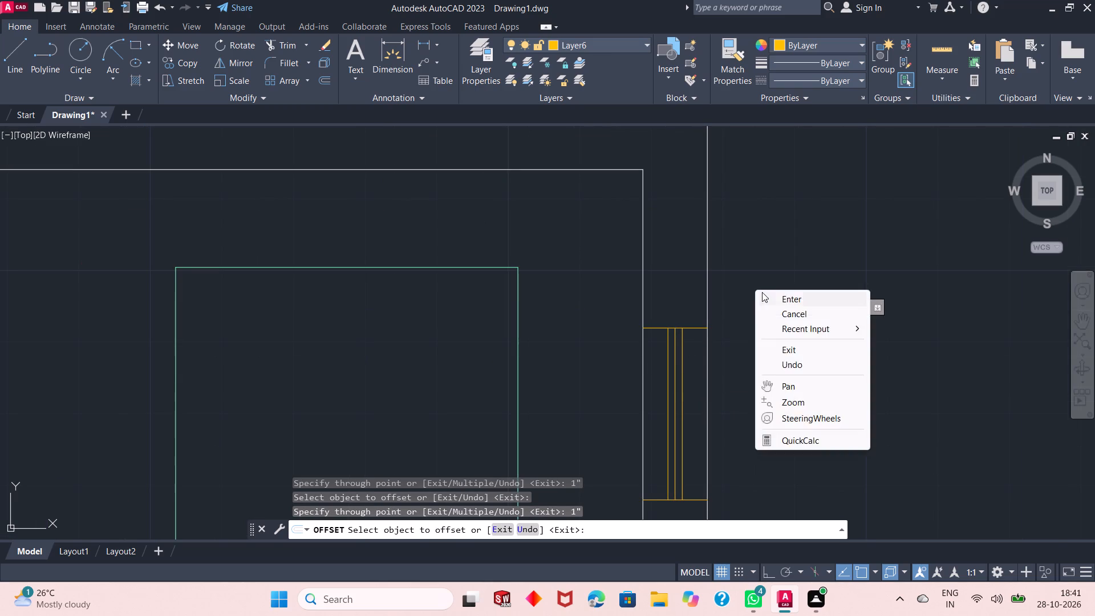
pyautogui.click(763, 292)
# Erase the original centre line of the small window beside the green-rectangle room.
pyautogui.click(676, 390)
pyautogui.rightClick(782, 281)
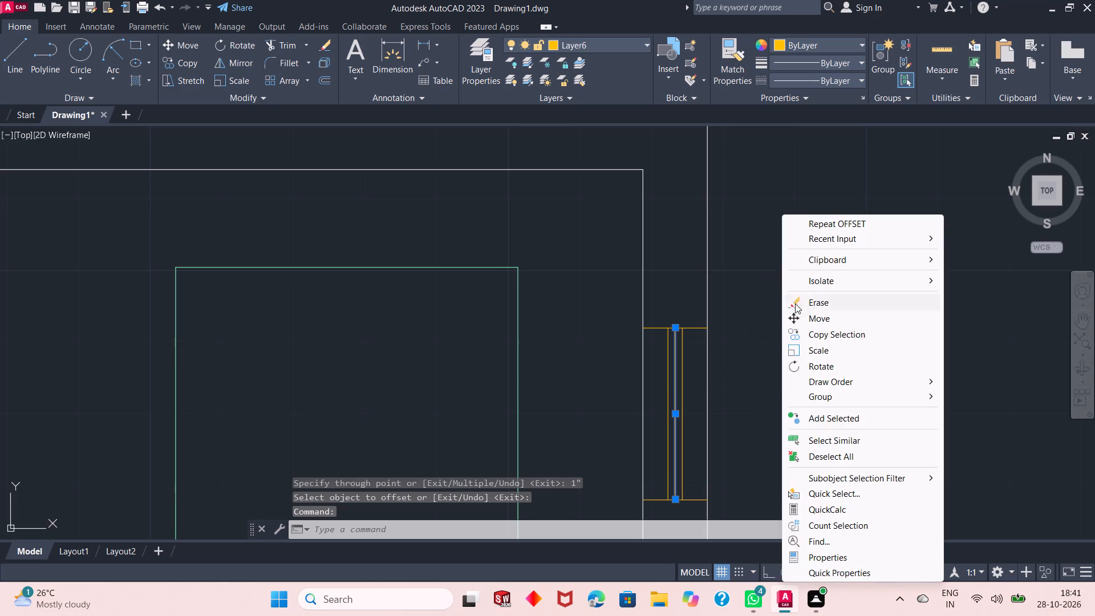
pyautogui.click(815, 301)
# Draw a short line across the east wall's thickness in the bedroom to the north, just south of the foot of the bed.
pyautogui.scroll(-1, 700, 456)
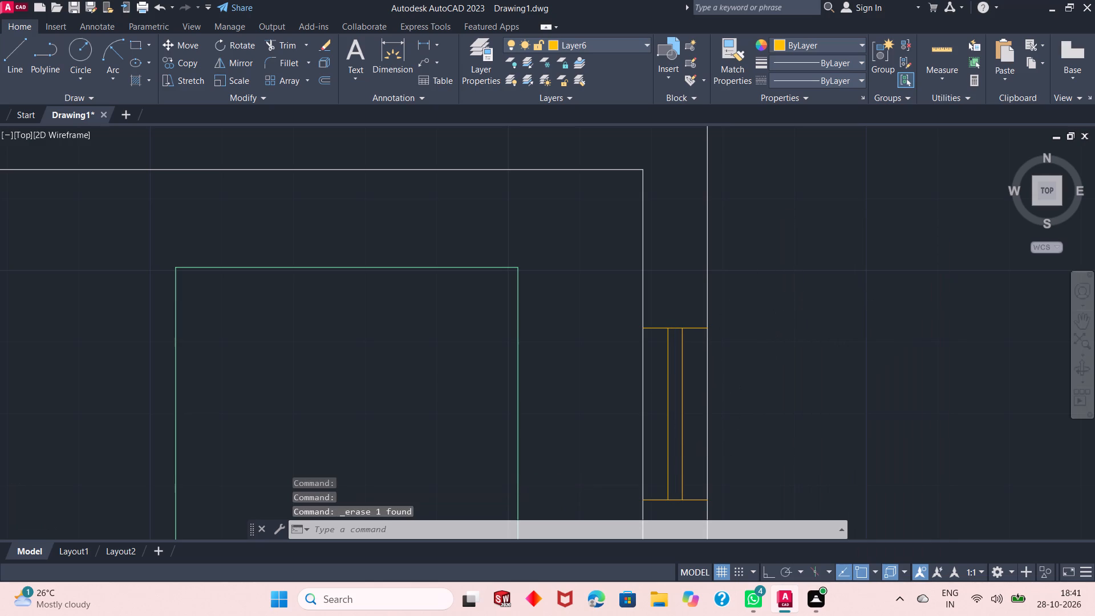
pyautogui.scroll(-1, 700, 456)
pyautogui.scroll(-1, 733, 498)
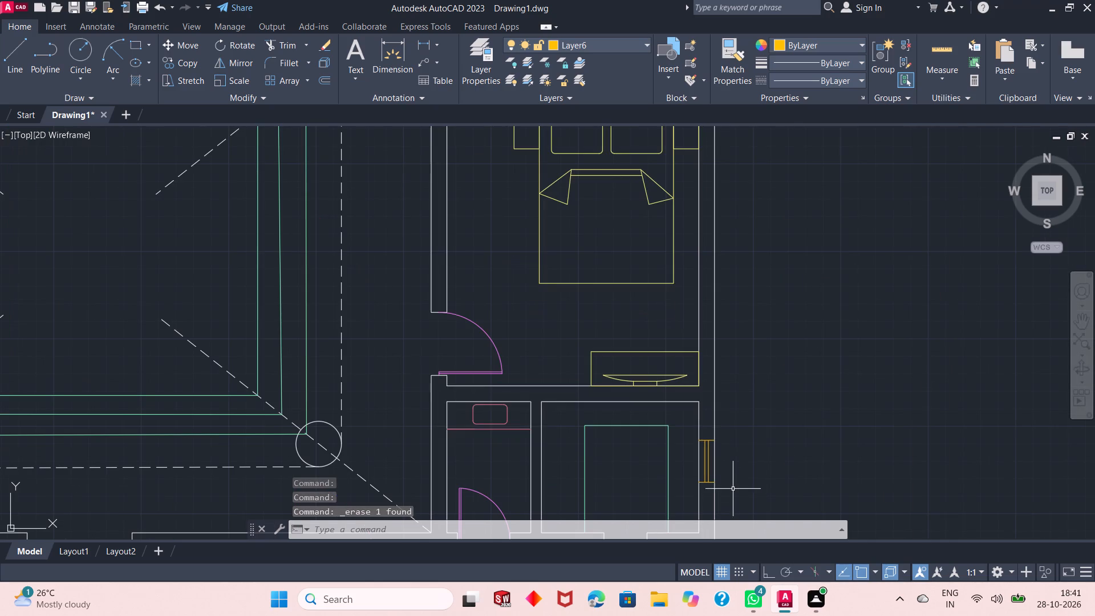
pyautogui.scroll(-1, 631, 476)
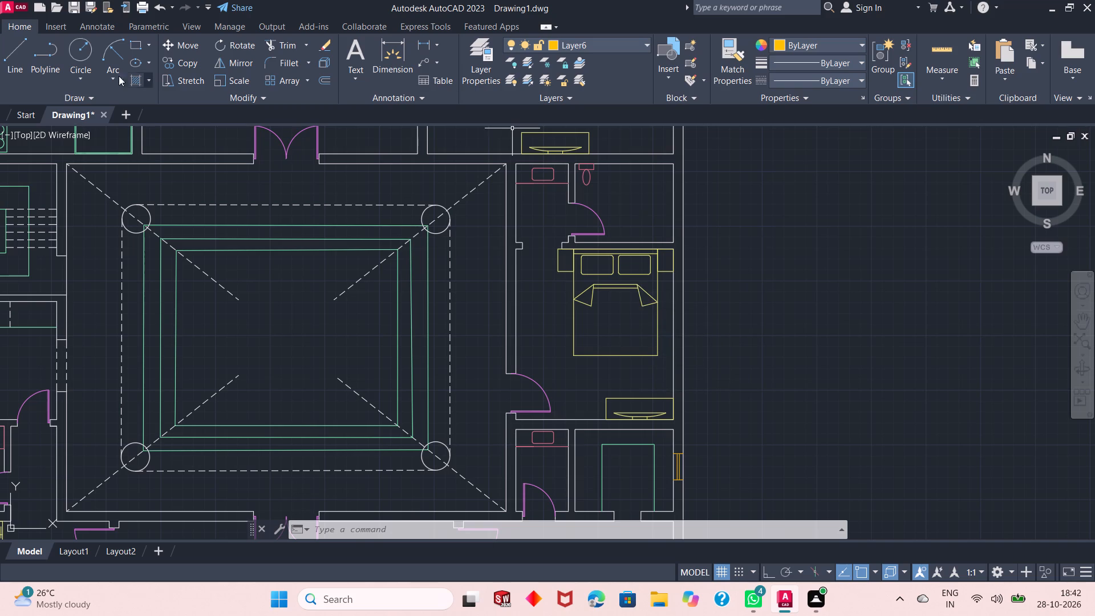
pyautogui.click(13, 46)
pyautogui.scroll(1, 671, 372)
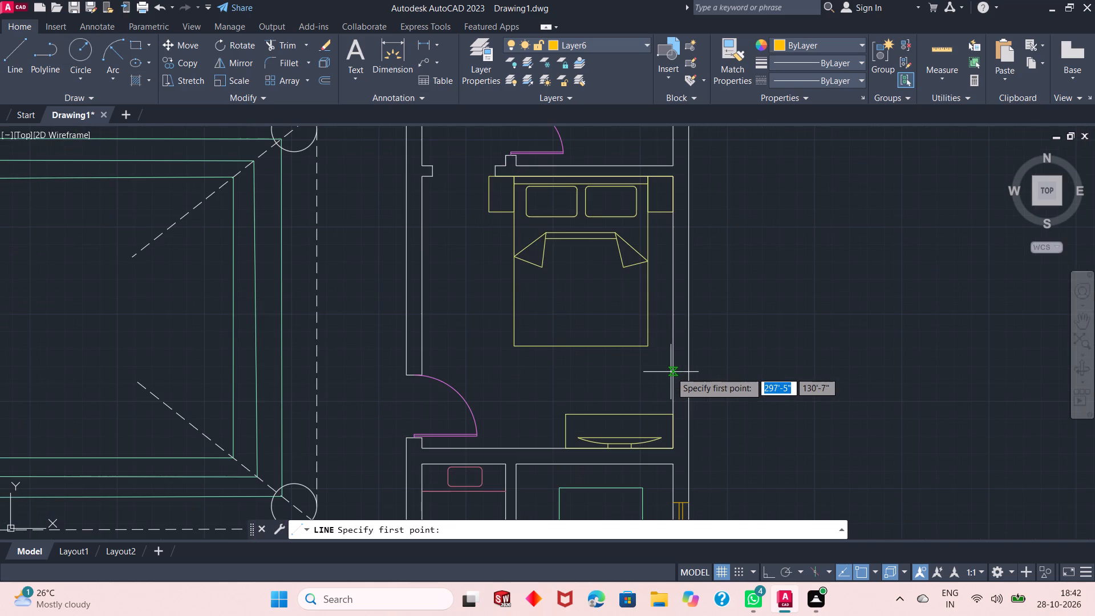
pyautogui.click(672, 359)
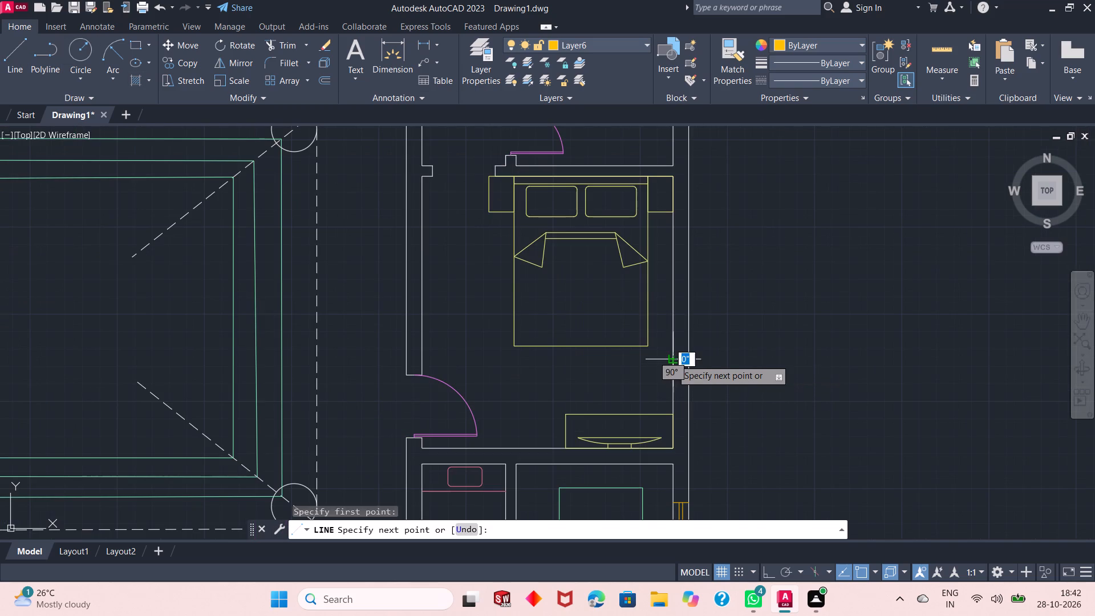
pyautogui.click(690, 358)
pyautogui.rightClick(733, 345)
pyautogui.click(745, 348)
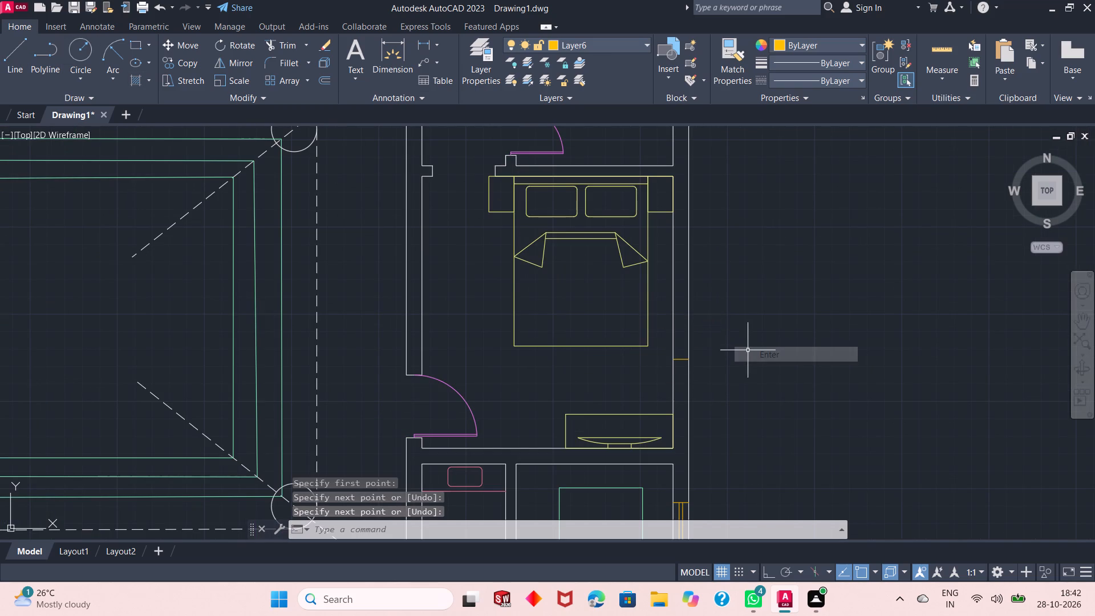
# Offset the short line across the bedroom's east wall 4'3" to the north.
pyautogui.click(326, 81)
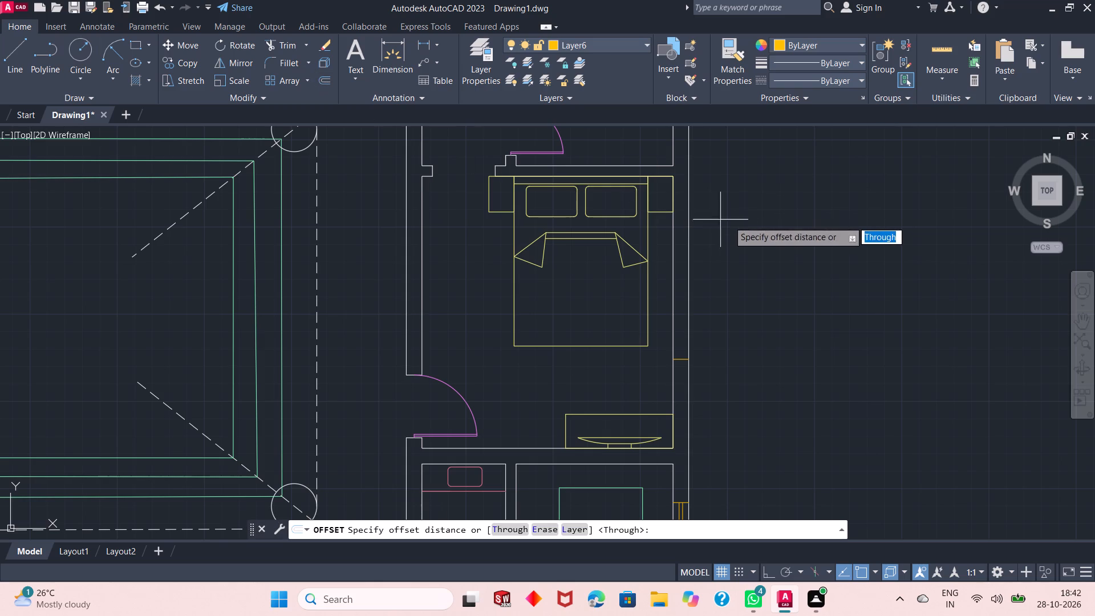
pyautogui.rightClick(729, 221)
pyautogui.click(745, 225)
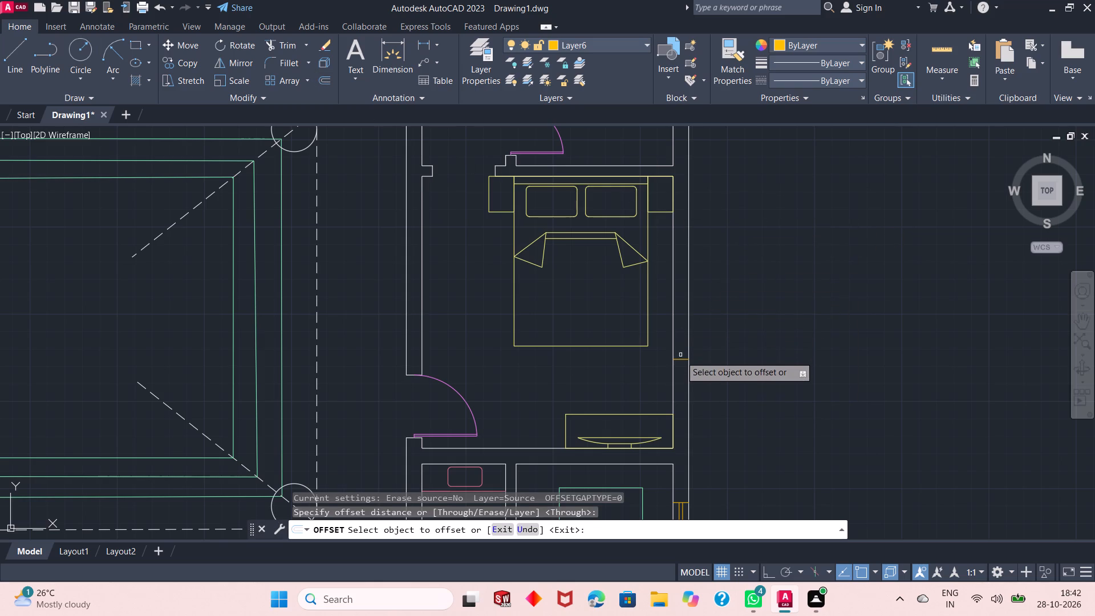
pyautogui.click(680, 359)
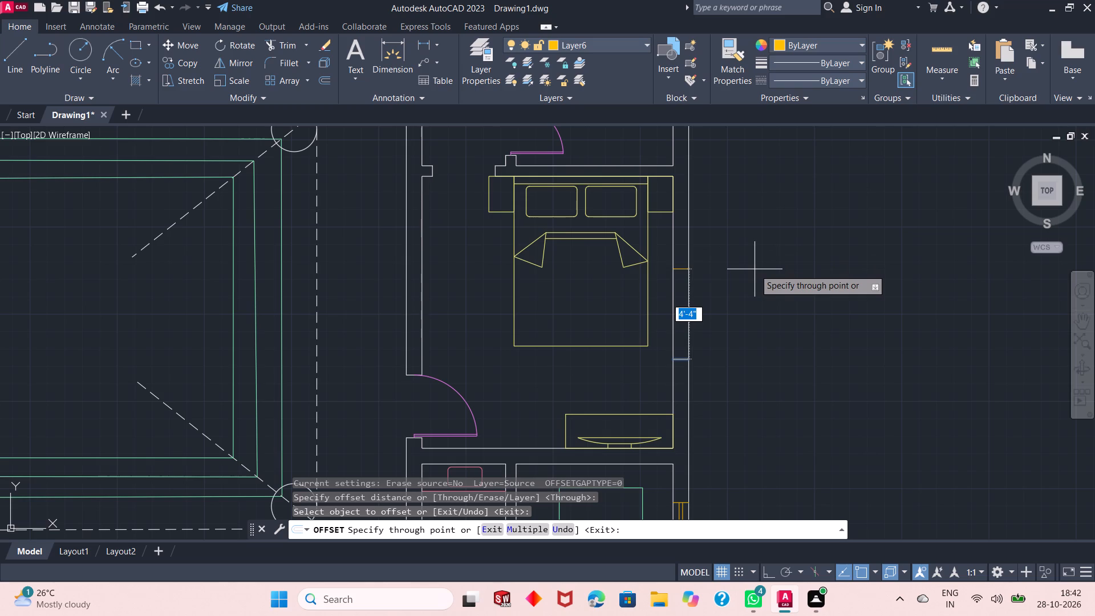
pyautogui.write('4\'3"')
pyautogui.press('Return')
pyautogui.rightClick(754, 269)
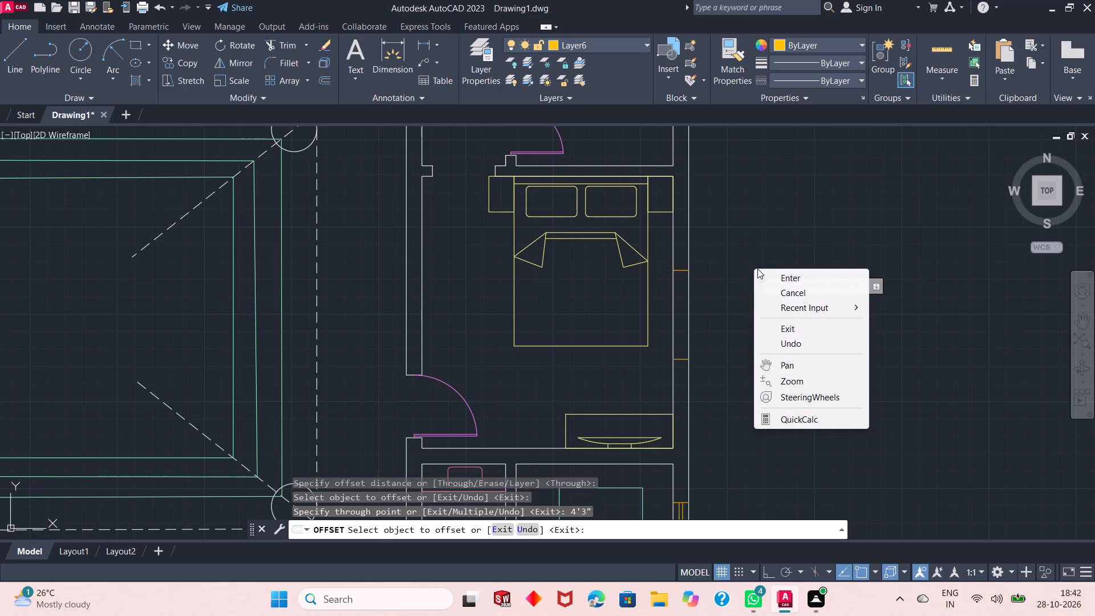
pyautogui.click(757, 269)
pyautogui.click(765, 277)
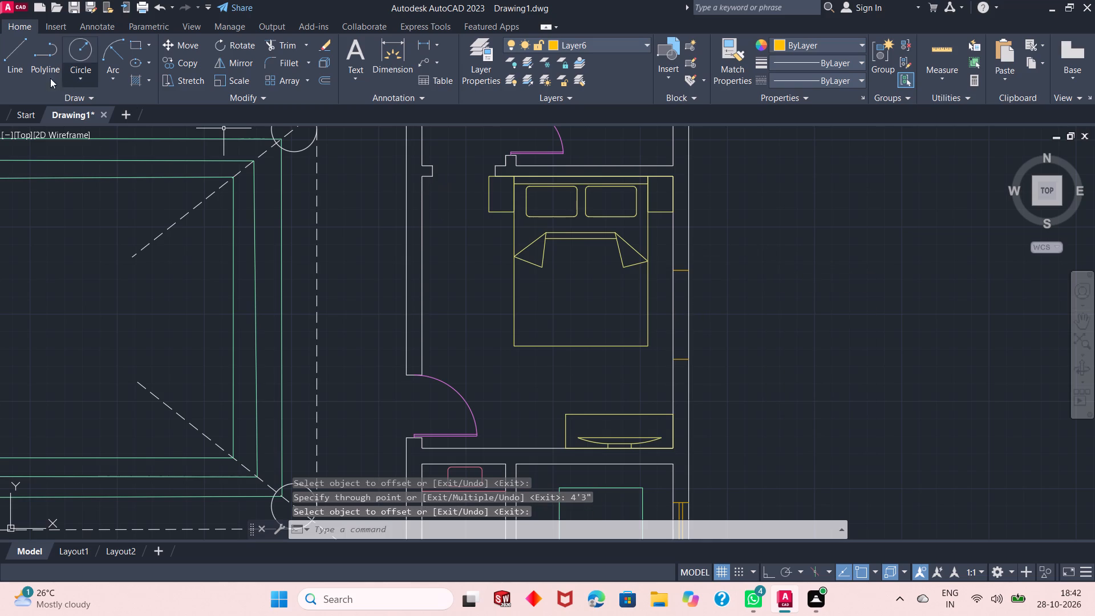
# Draw a centre line between the midpoints of the two short lines across the bedroom's east wall.
pyautogui.click(9, 52)
pyautogui.click(682, 362)
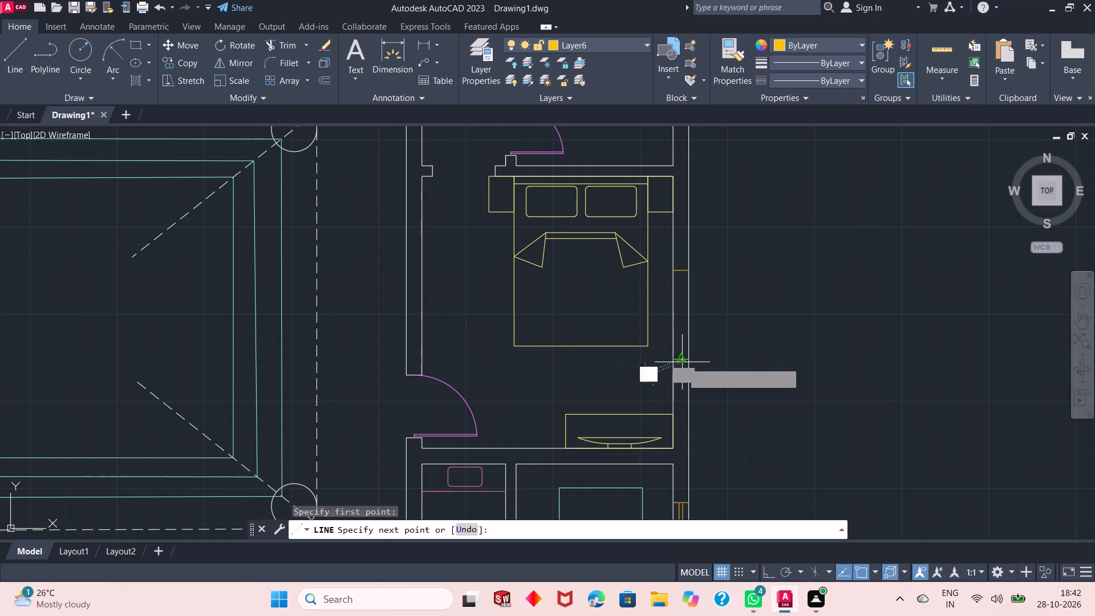
pyautogui.click(680, 269)
pyautogui.rightClick(755, 274)
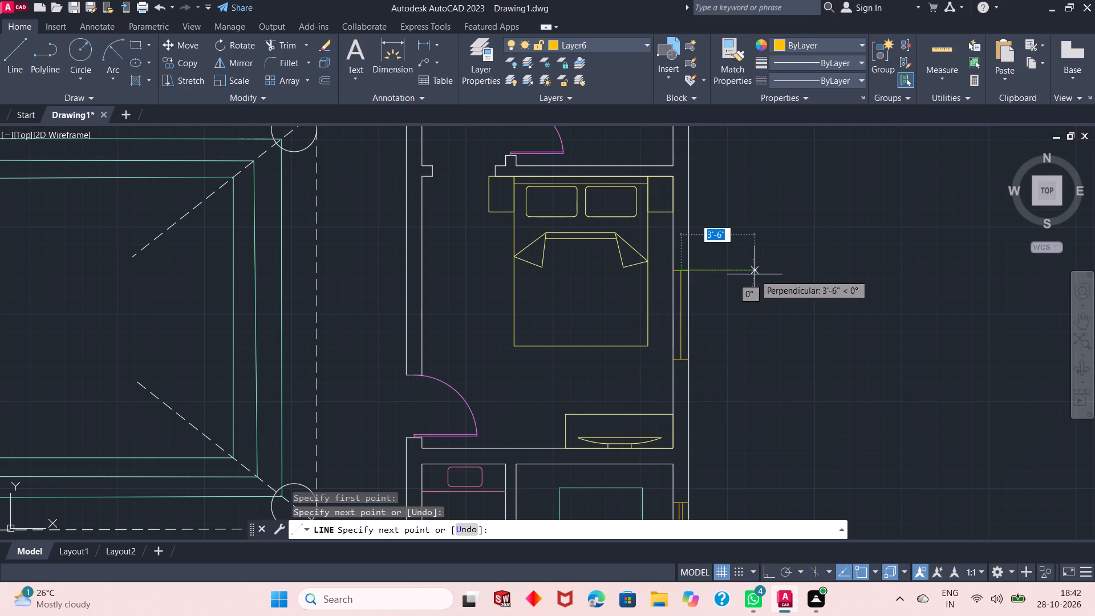
pyautogui.click(782, 283)
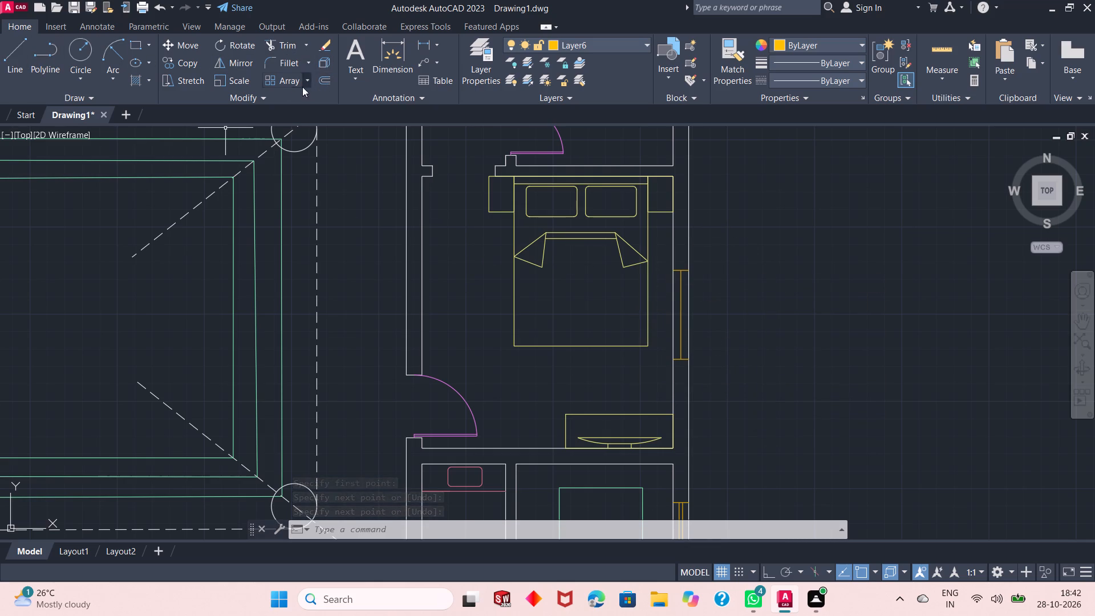
# Offset the centre line of the bedroom's east wall window 1" to each side.
pyautogui.click(318, 80)
pyautogui.scroll(1, 663, 311)
pyautogui.rightClick(732, 277)
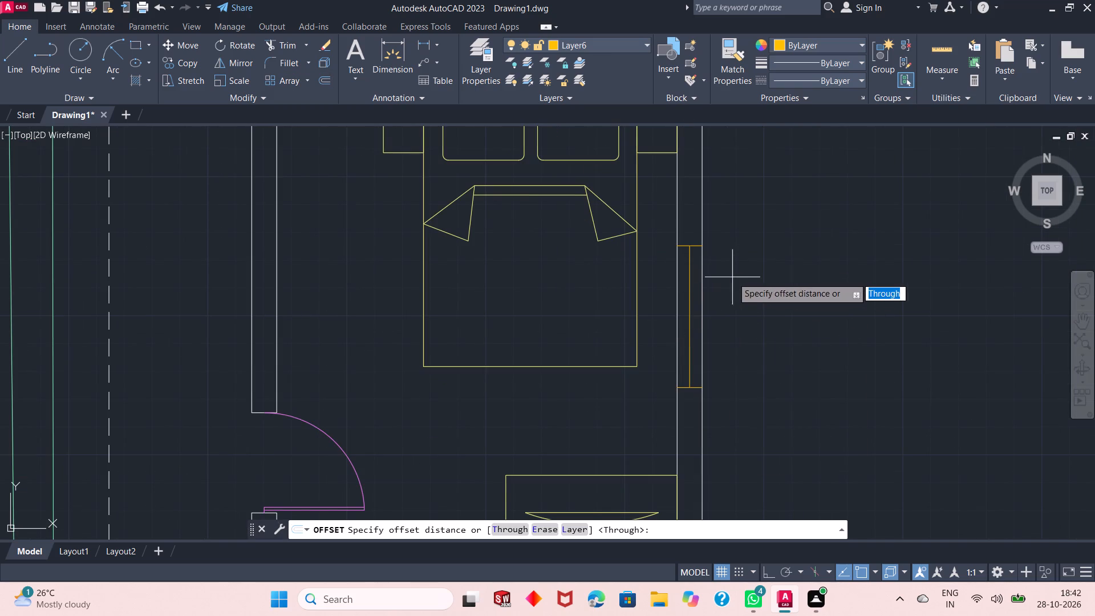
pyautogui.click(771, 287)
pyautogui.click(689, 305)
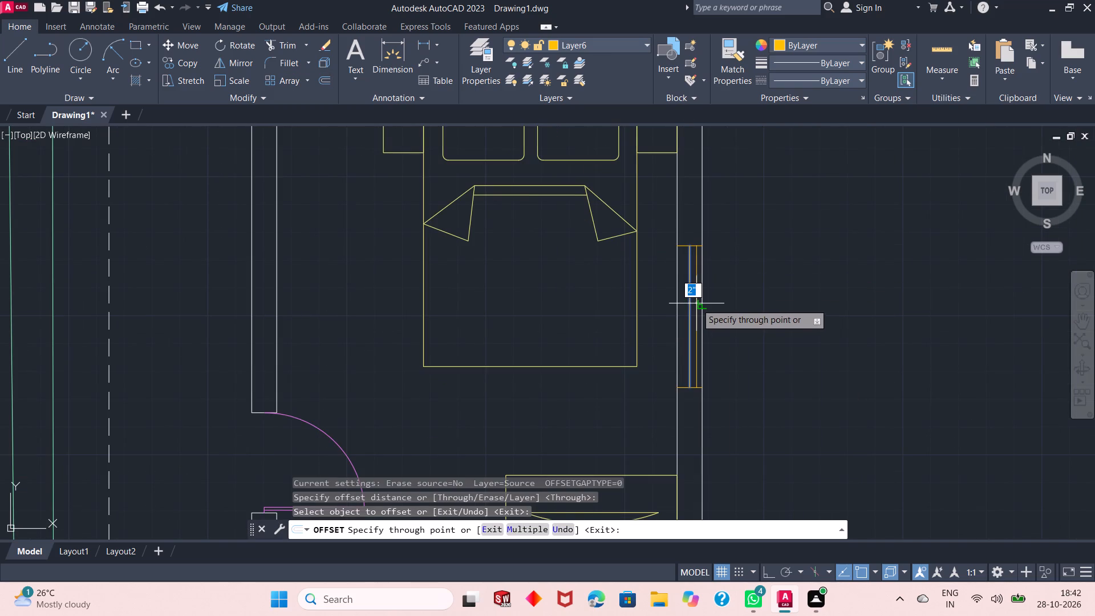
pyautogui.write('1"')
pyautogui.press('Return')
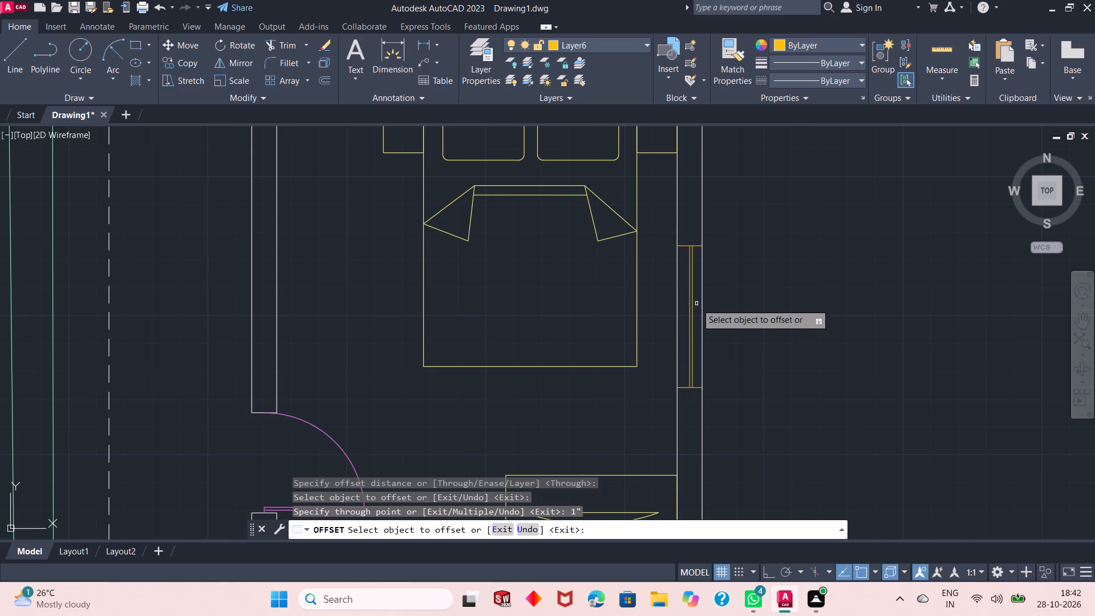
pyautogui.scroll(2, 699, 309)
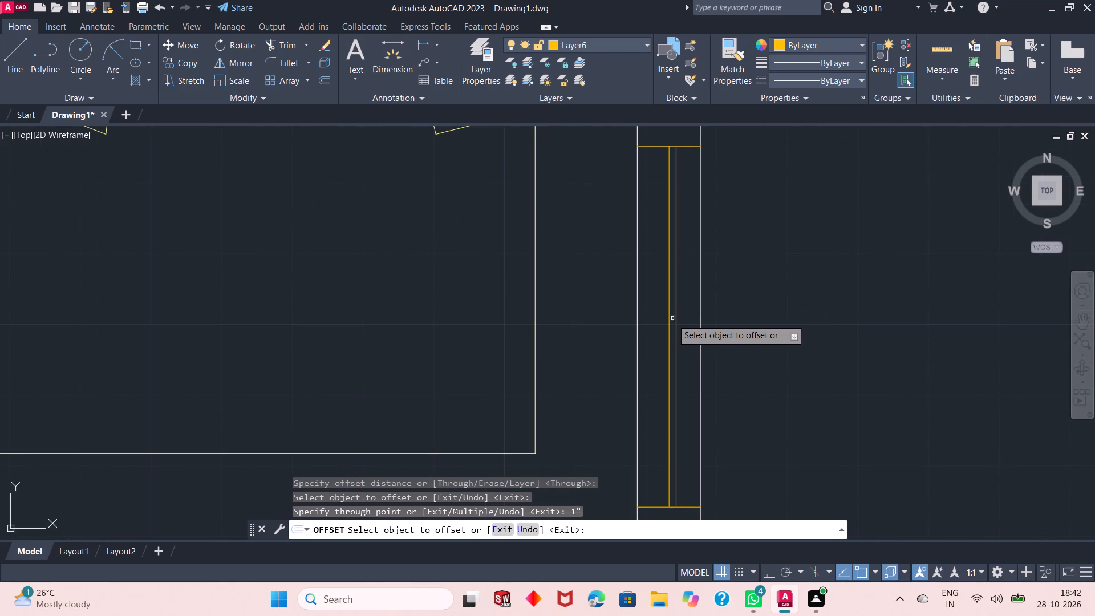
pyautogui.click(668, 322)
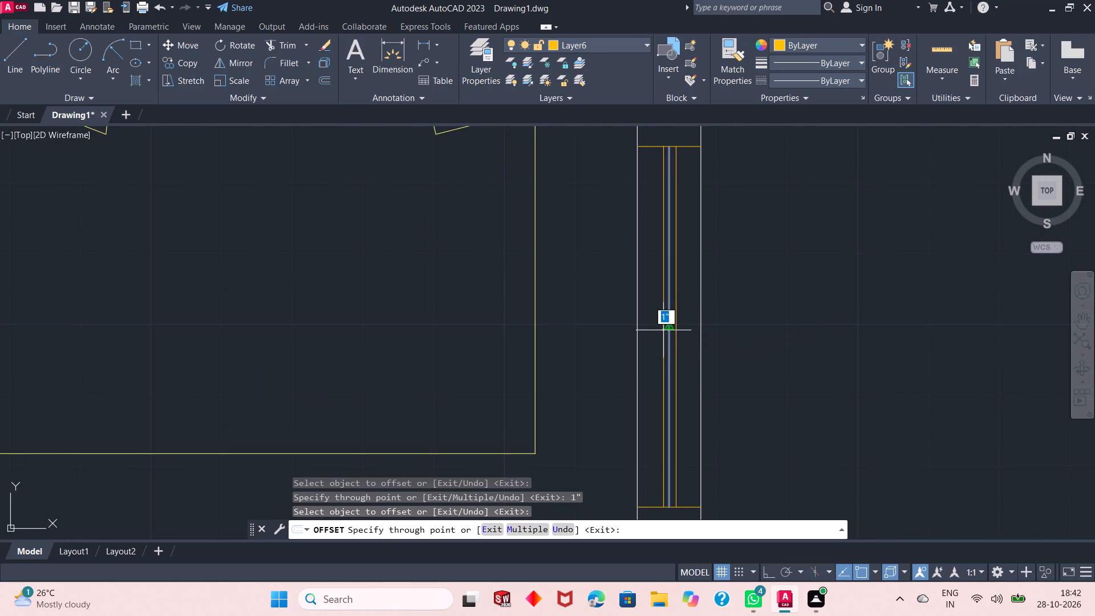
pyautogui.write('1"')
pyautogui.press('Return')
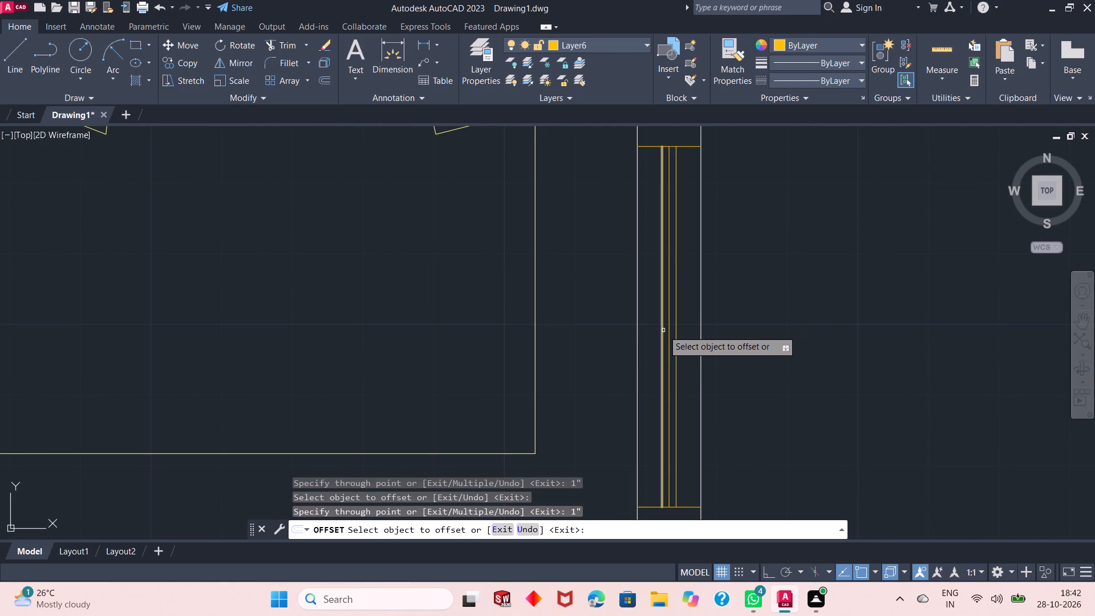
pyautogui.rightClick(746, 259)
pyautogui.click(766, 265)
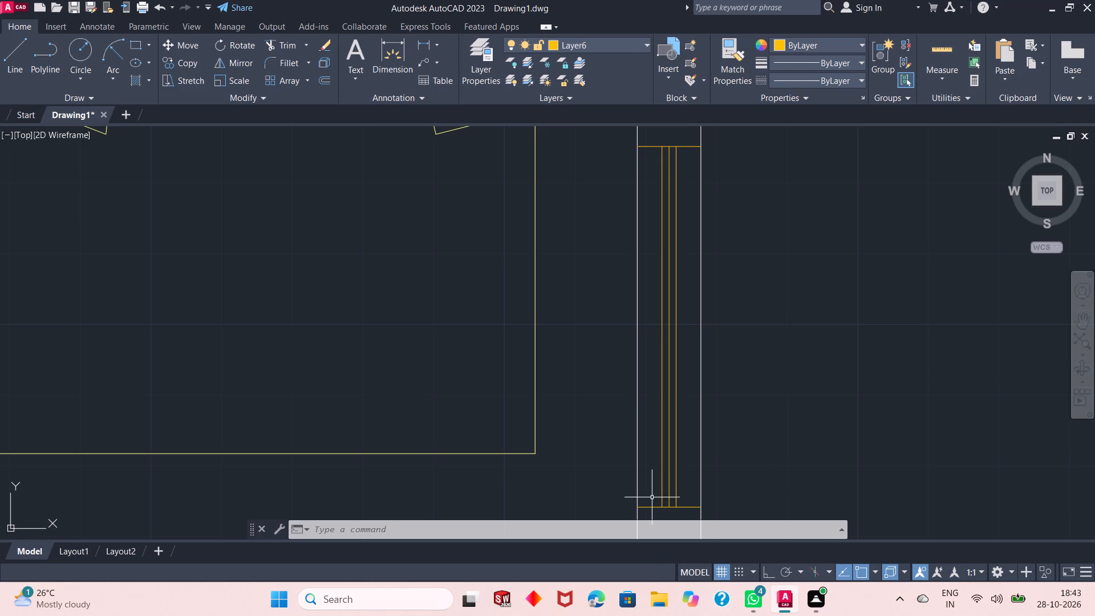
# Erase the original centre line of the bedroom's east wall window, keeping the two offset lines.
pyautogui.click(671, 322)
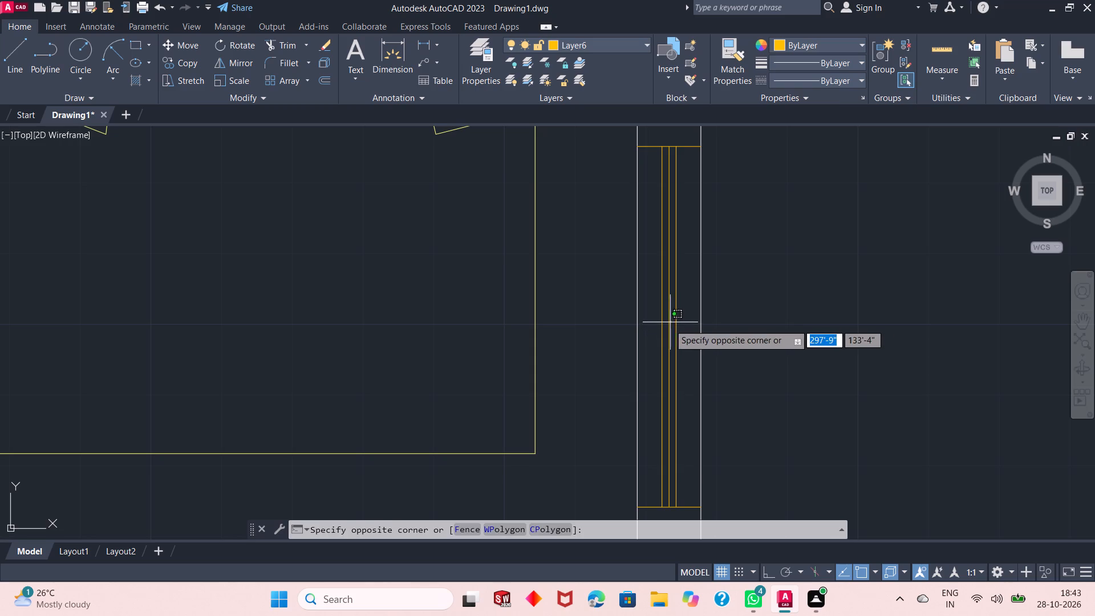
pyautogui.click(665, 330)
pyautogui.rightClick(698, 299)
pyautogui.click(721, 298)
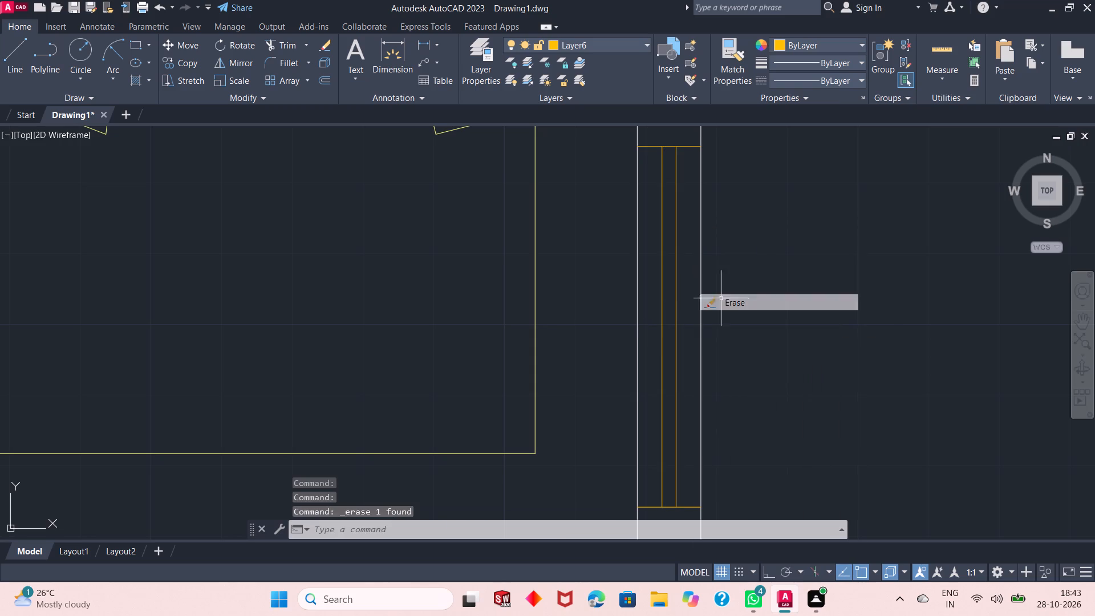
# Draw a short line across the east wall's thickness in the bathroom north of the bedroom, slightly south of mid-wall.
pyautogui.scroll(-3, 668, 400)
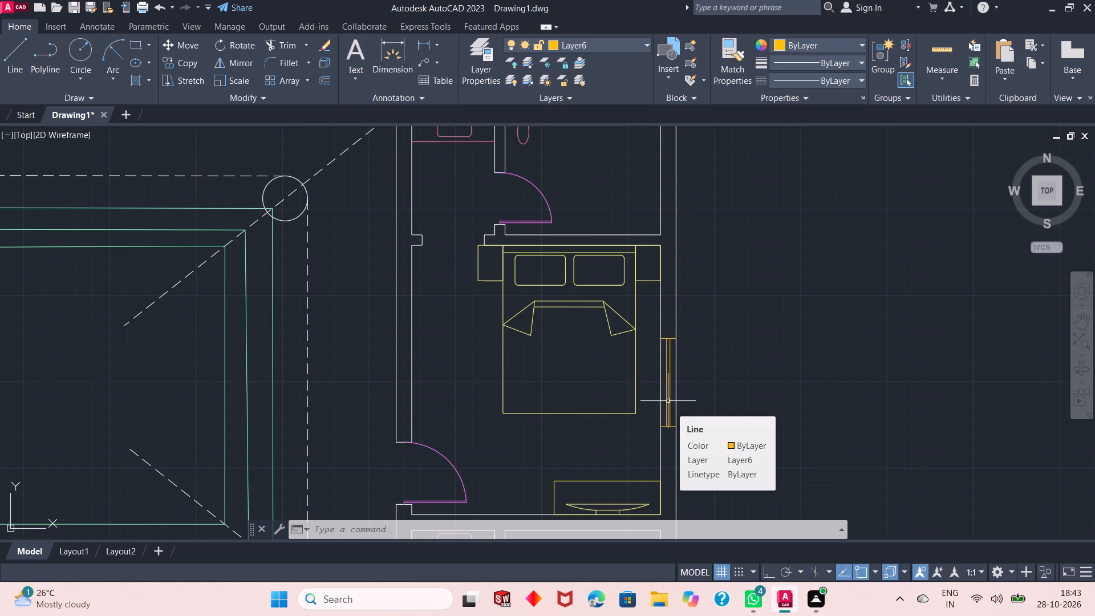
pyautogui.scroll(-2, 713, 439)
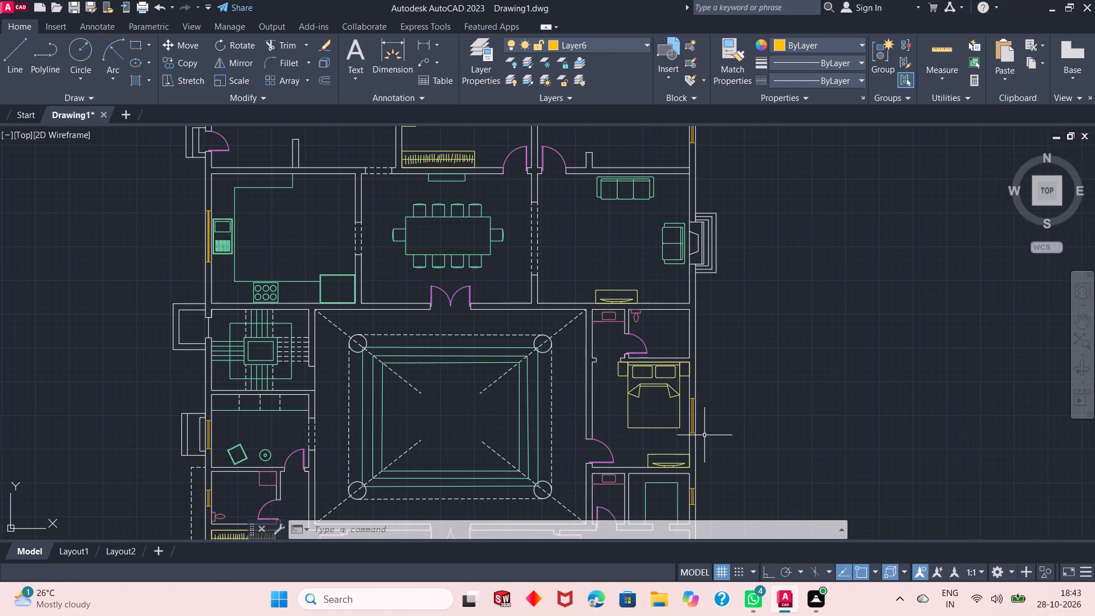
pyautogui.scroll(2, 690, 392)
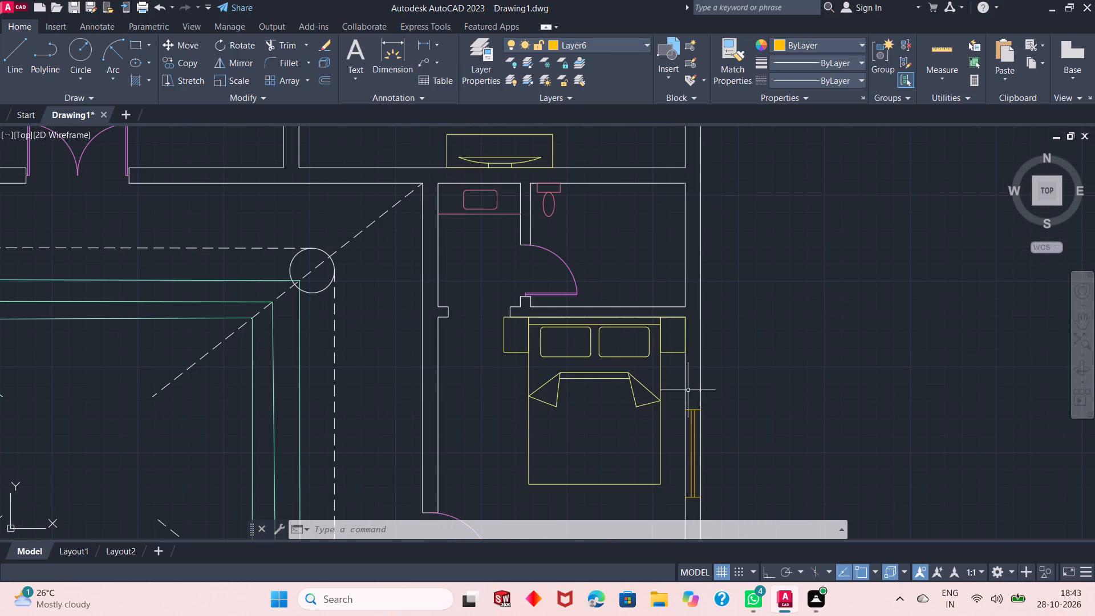
pyautogui.scroll(-1, 687, 390)
pyautogui.scroll(1, 683, 293)
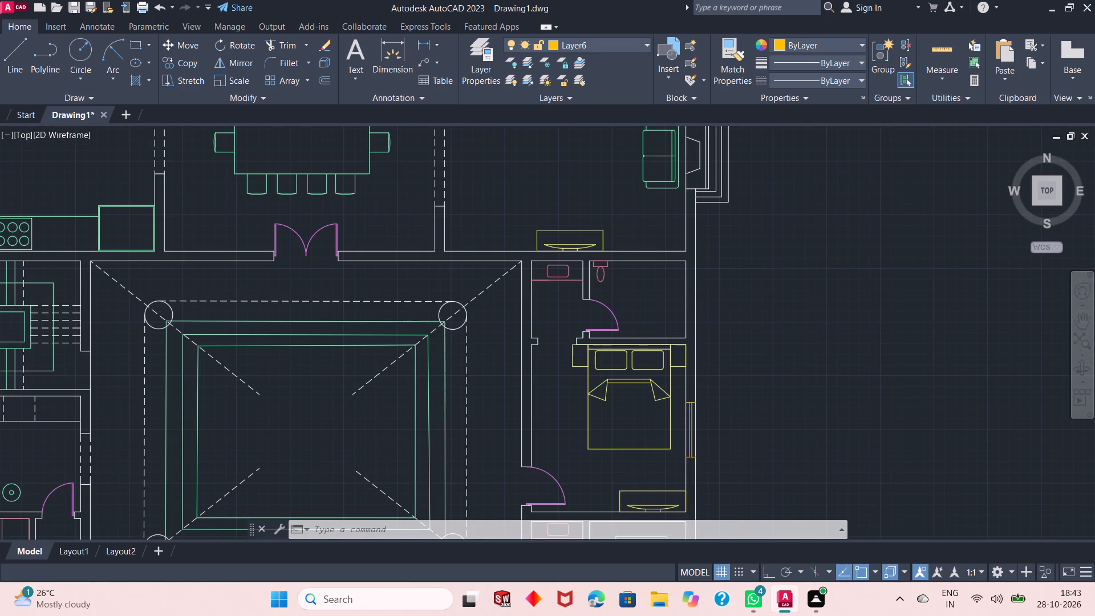
pyautogui.scroll(1, 681, 293)
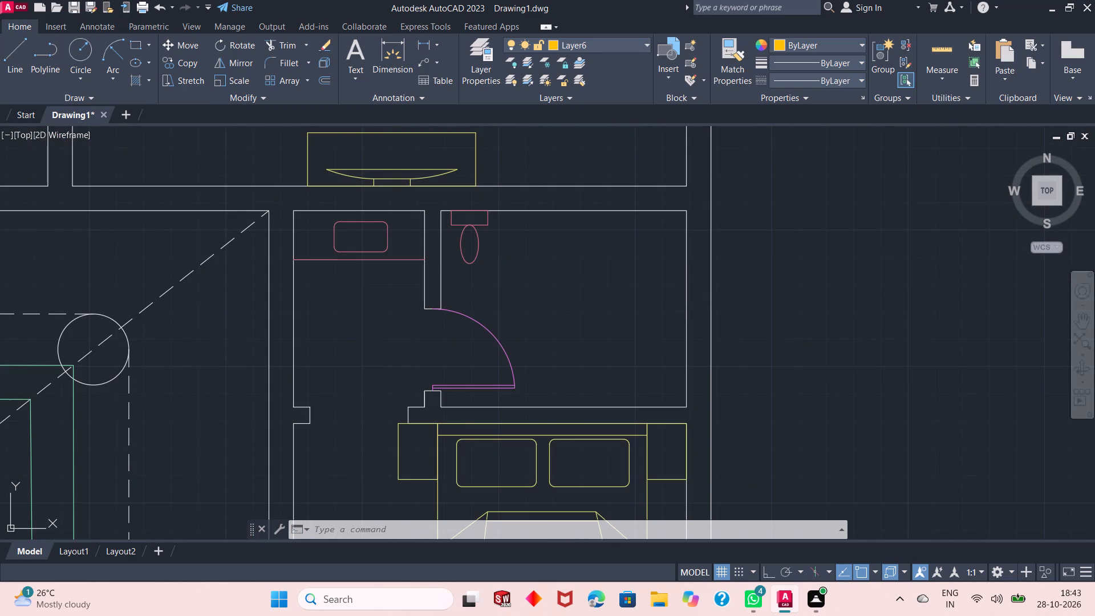
pyautogui.click(16, 59)
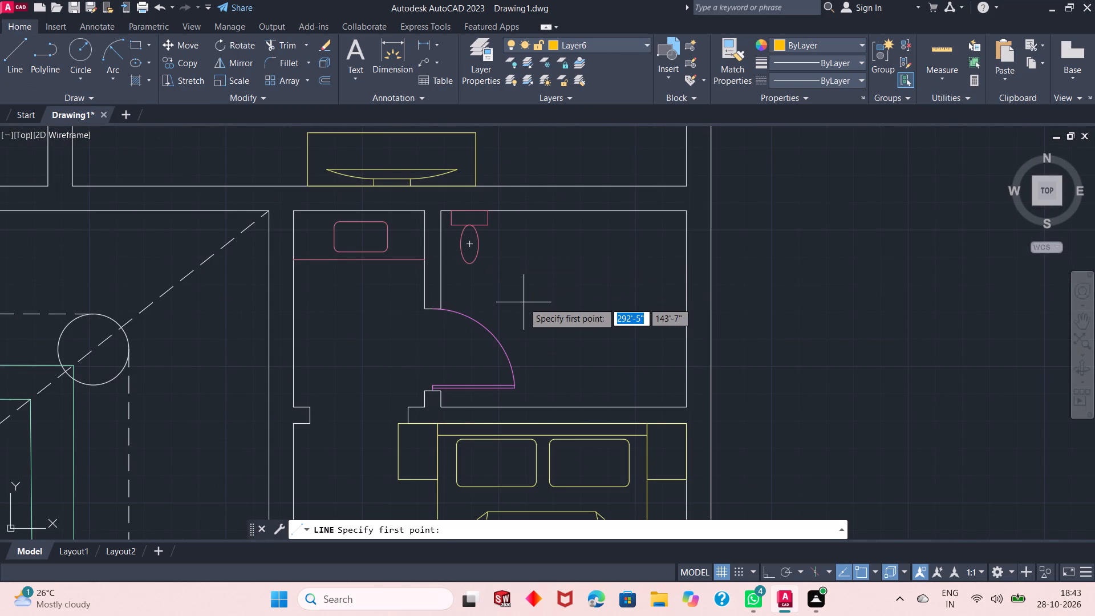
pyautogui.click(685, 336)
pyautogui.click(706, 337)
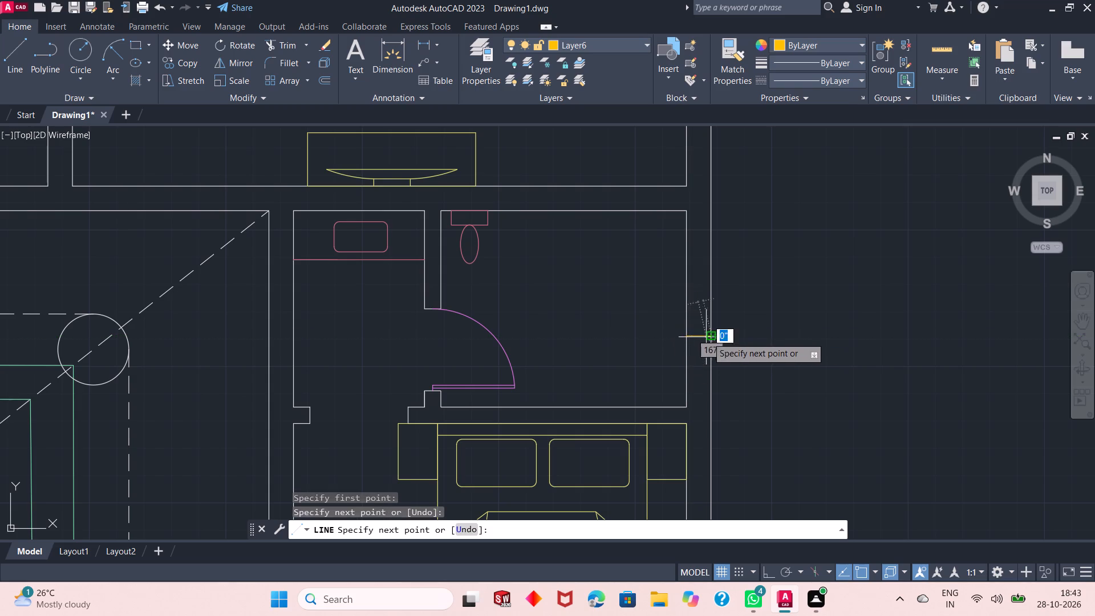
pyautogui.rightClick(760, 324)
pyautogui.click(769, 330)
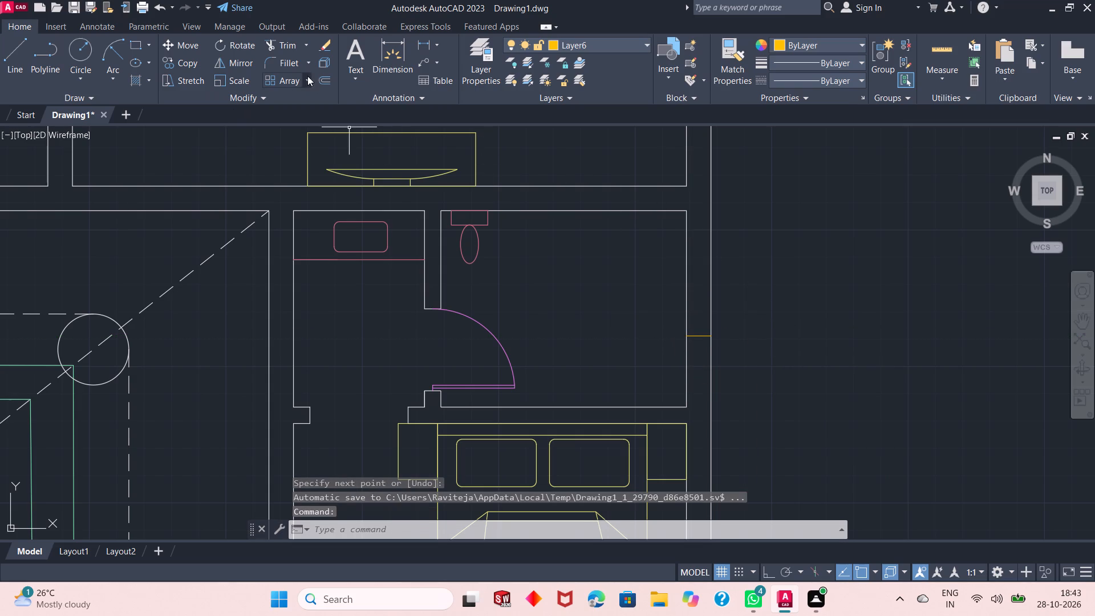
# Offset the short line across the bathroom's east wall 1'9" to the north.
pyautogui.click(322, 79)
pyautogui.rightClick(800, 202)
pyautogui.click(818, 210)
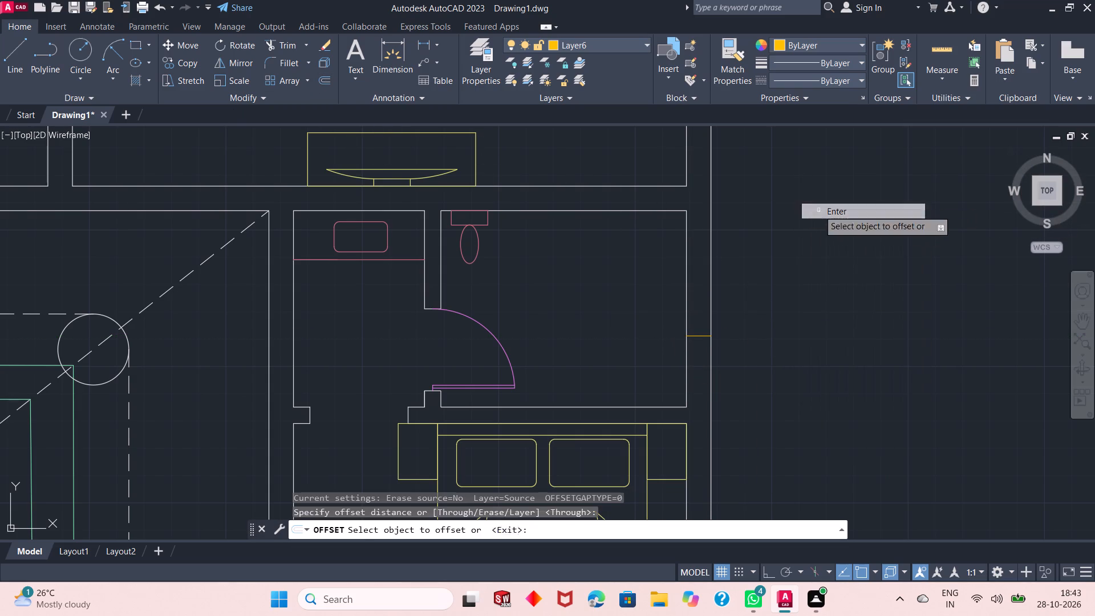
pyautogui.click(704, 338)
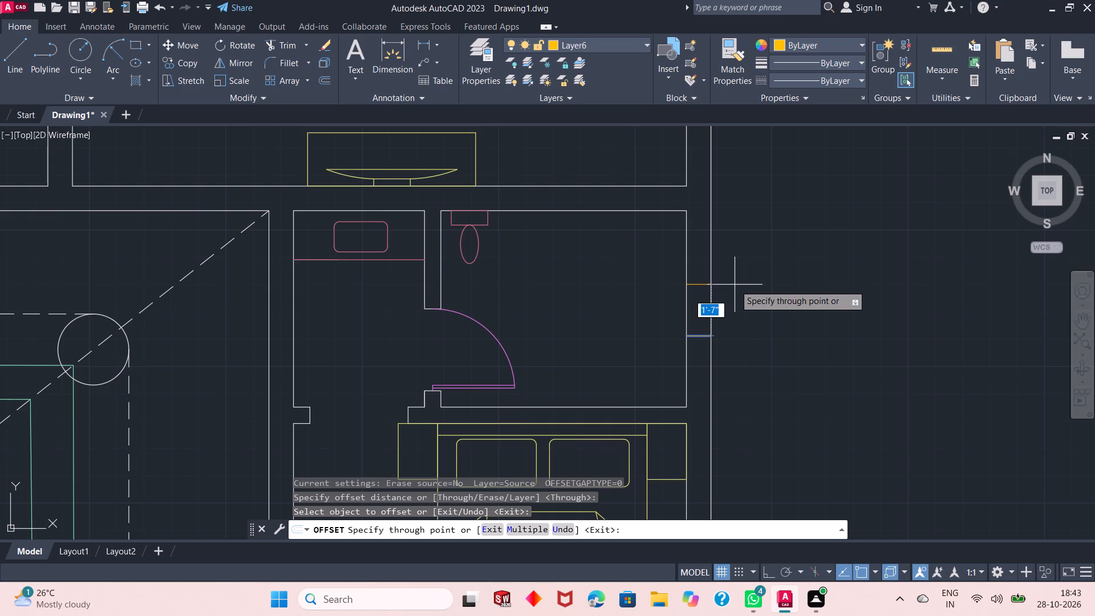
pyautogui.write('1\'9"')
pyautogui.press('Return')
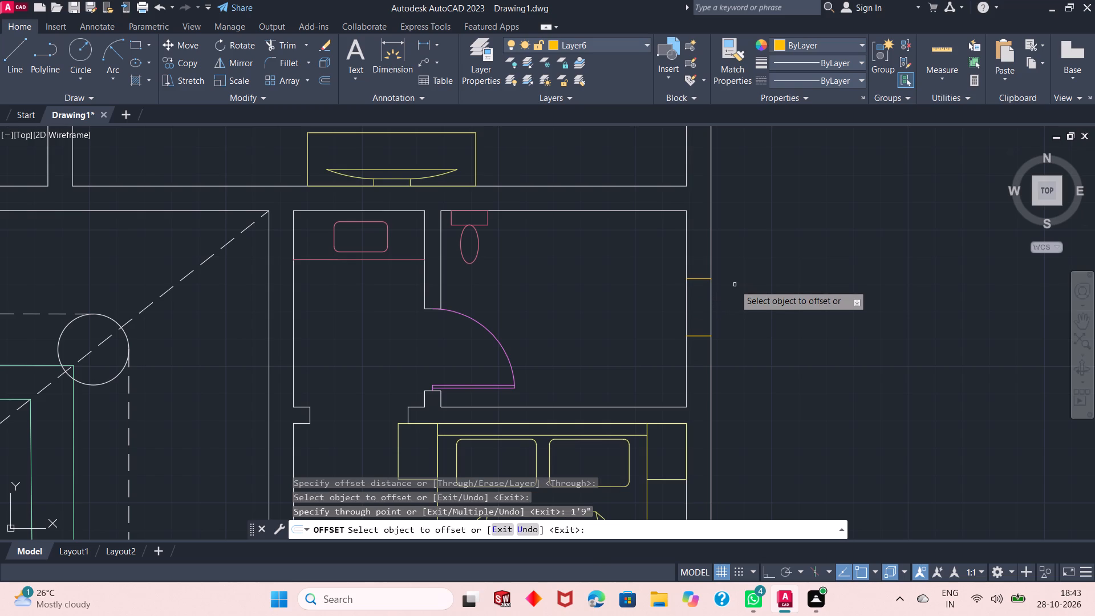
pyautogui.rightClick(793, 214)
pyautogui.click(805, 216)
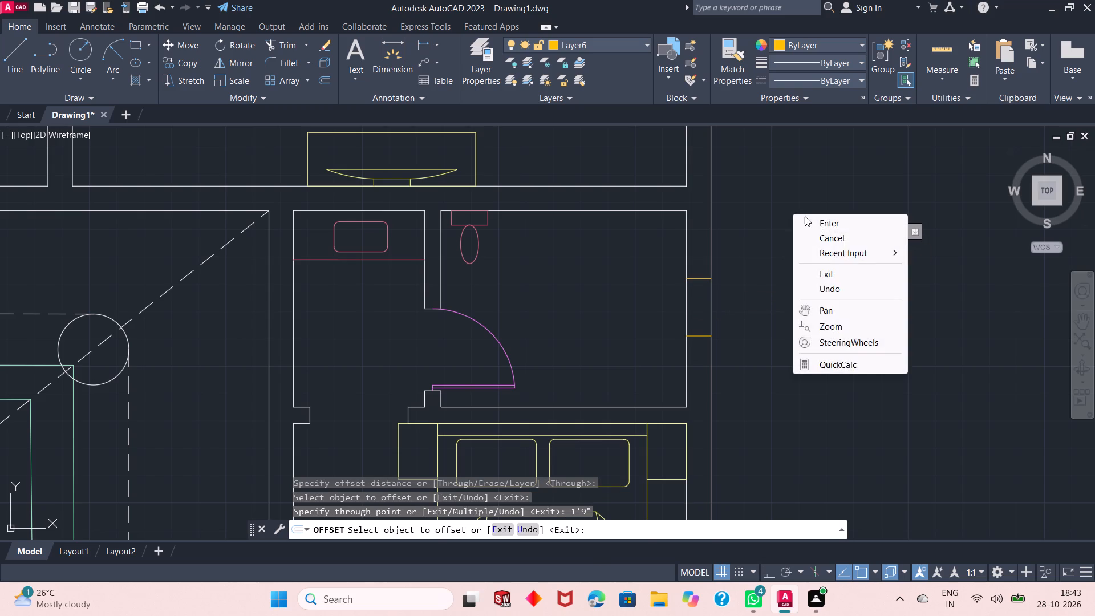
# Draw a centre line between the midpoints of the two short lines across the bathroom's east wall.
pyautogui.click(9, 61)
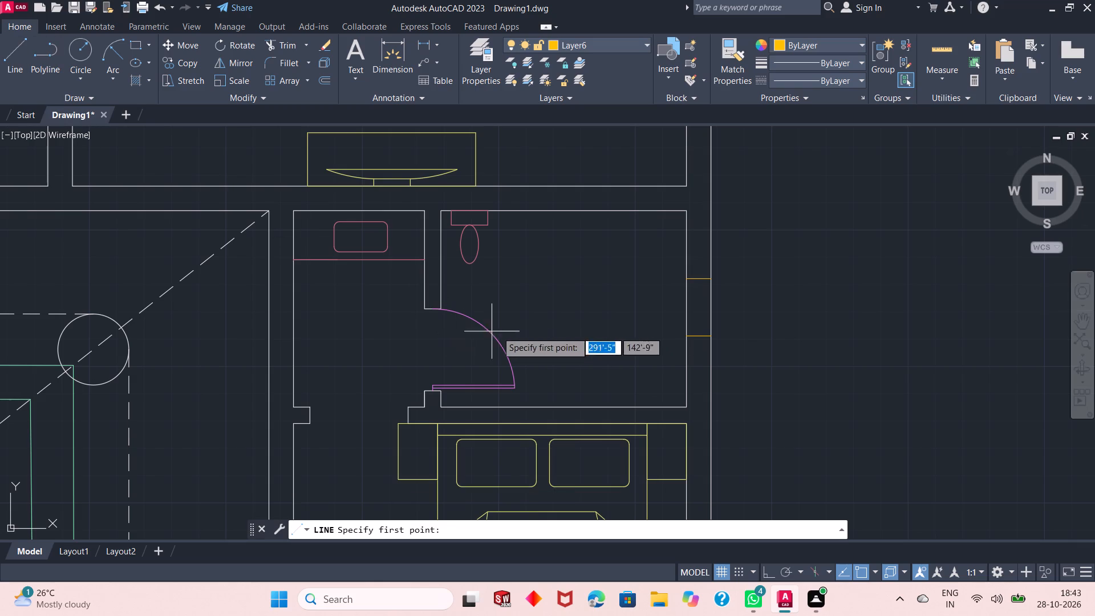
pyautogui.click(696, 332)
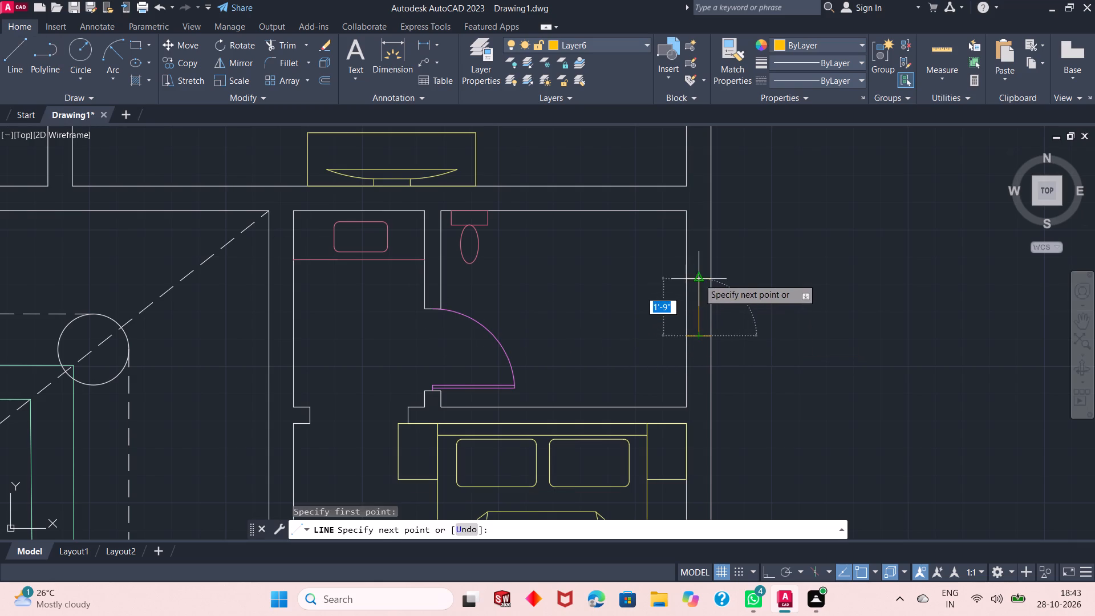
pyautogui.click(699, 278)
pyautogui.rightClick(745, 275)
pyautogui.click(772, 283)
# Offset the centre line of the bathroom's east wall window 1" to each side.
pyautogui.scroll(1, 723, 302)
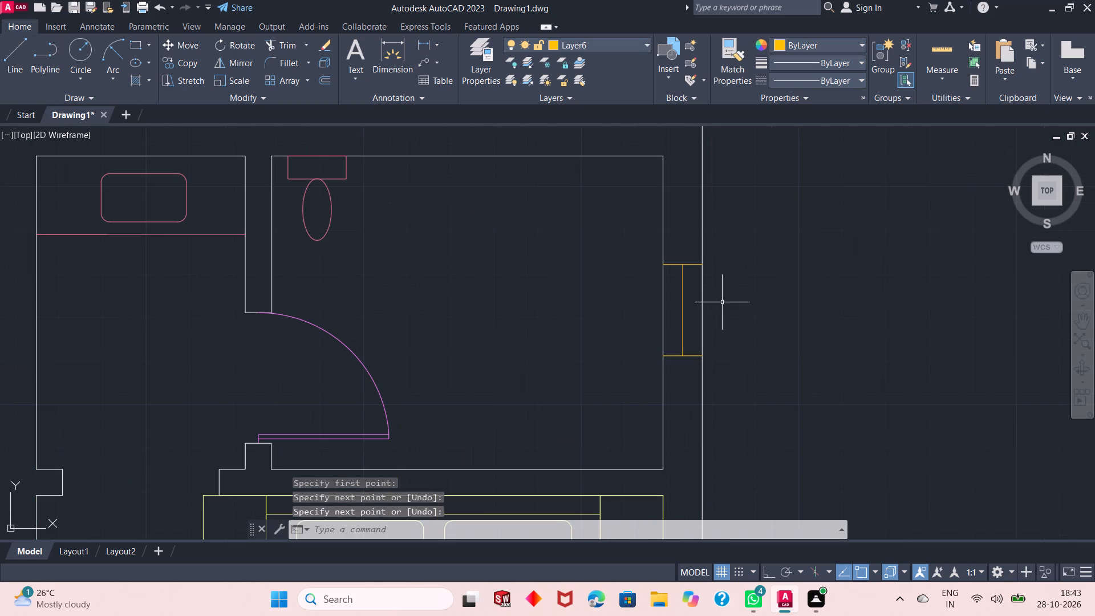
pyautogui.click(323, 74)
pyautogui.rightClick(404, 182)
pyautogui.click(432, 191)
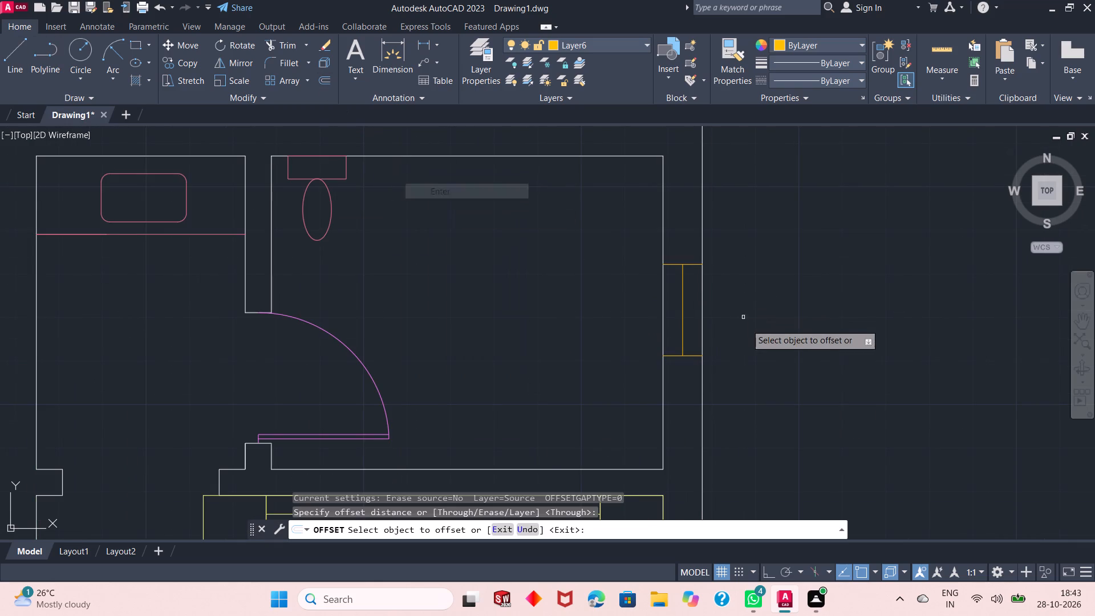
pyautogui.click(684, 341)
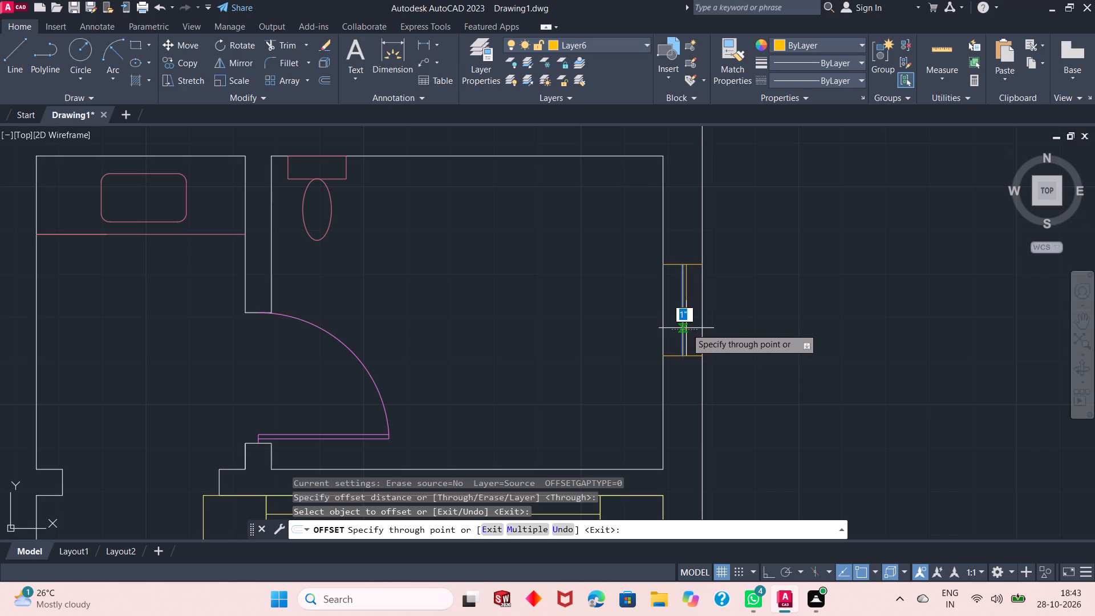
pyautogui.write('1"')
pyautogui.press('Return')
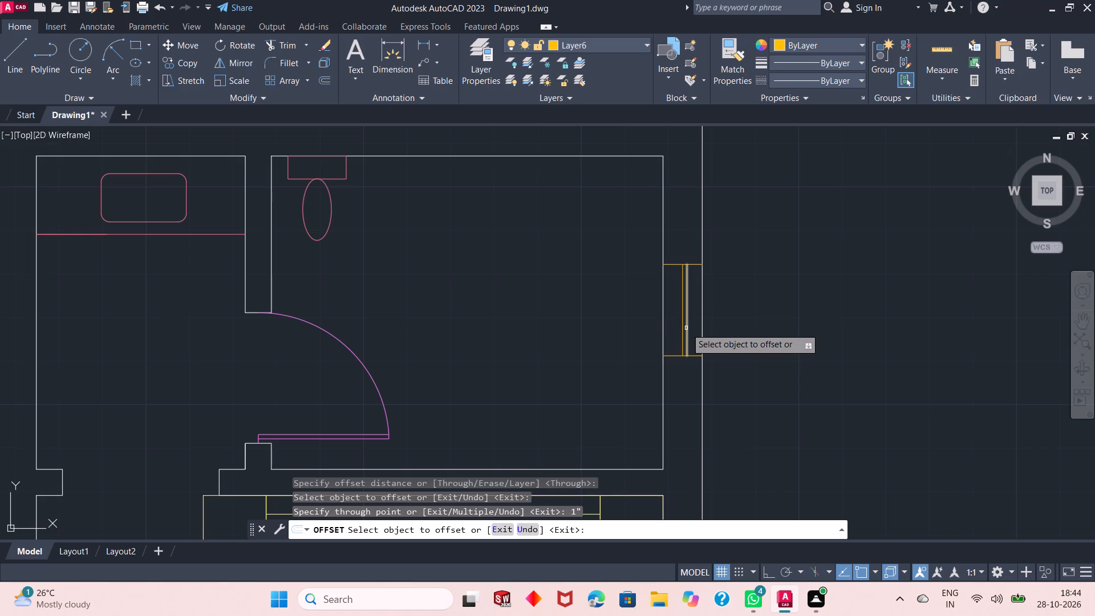
pyautogui.click(683, 328)
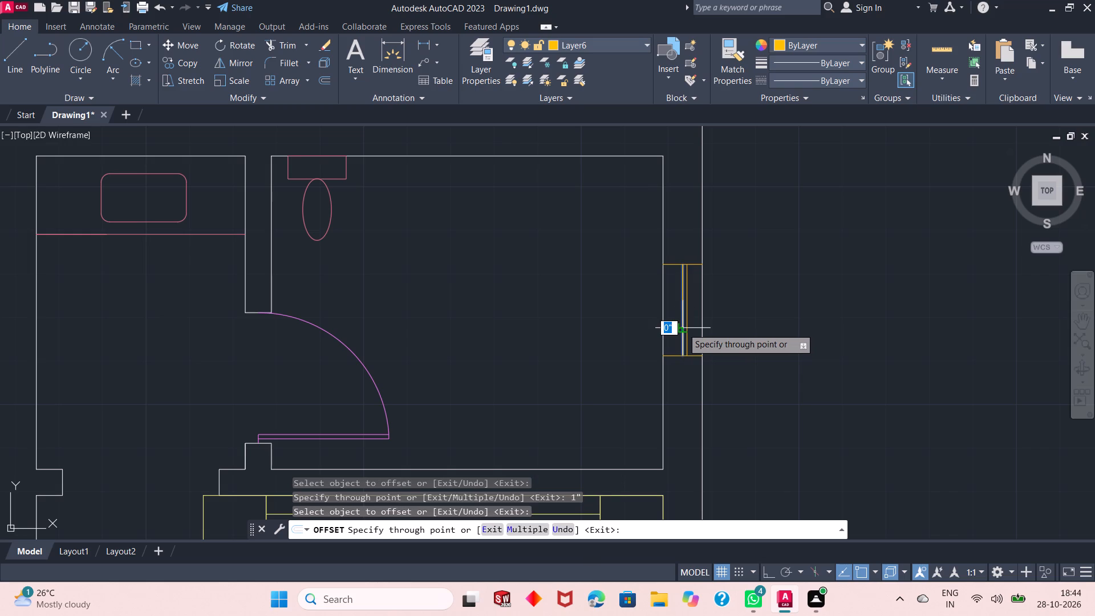
pyautogui.write('1"')
pyautogui.press('Return')
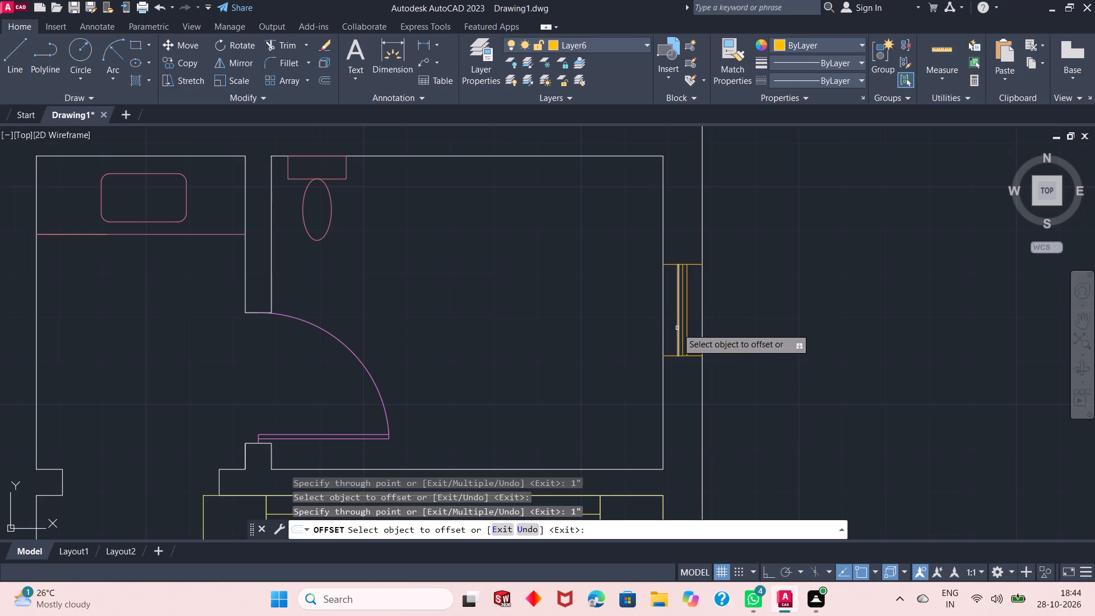
pyautogui.rightClick(706, 231)
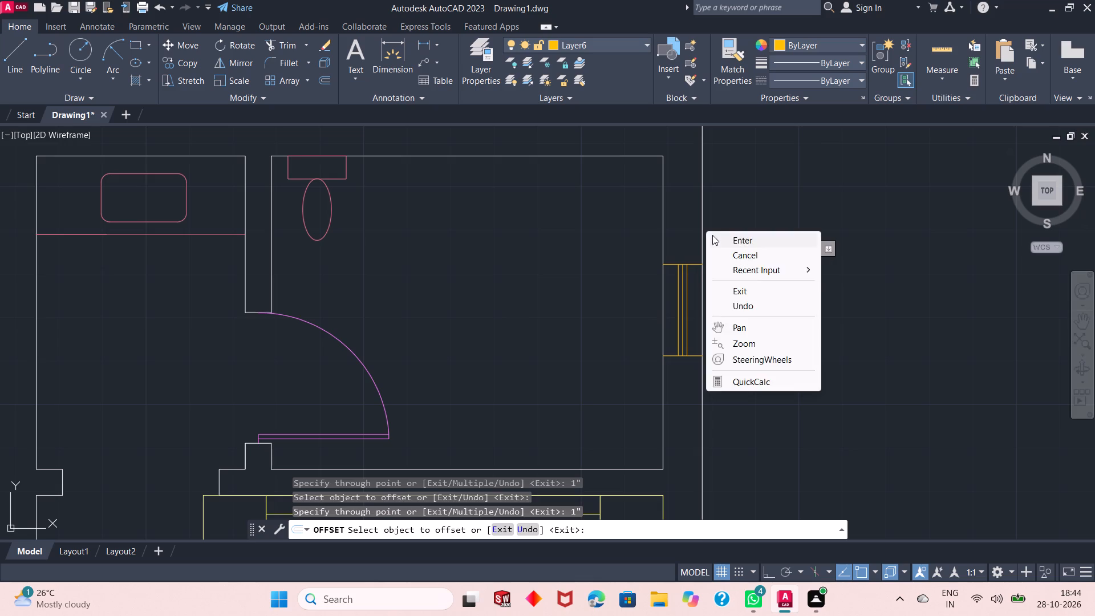
pyautogui.click(715, 237)
# Erase the original centre line of the bathroom's east wall window, keeping the two offset lines.
pyautogui.scroll(2, 684, 316)
pyautogui.click(679, 312)
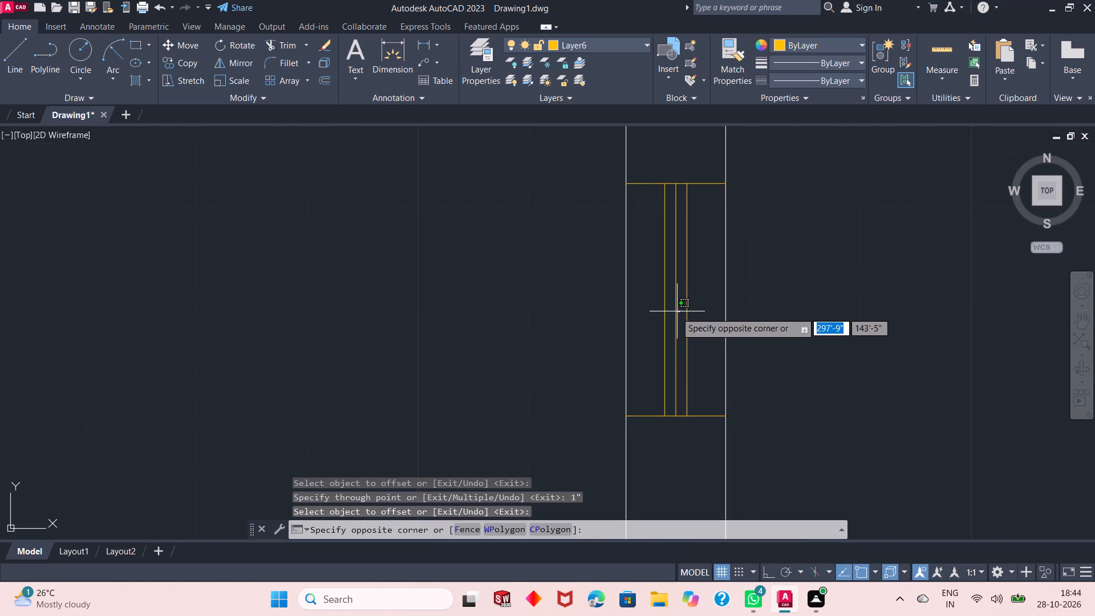
pyautogui.click(672, 315)
pyautogui.rightClick(751, 218)
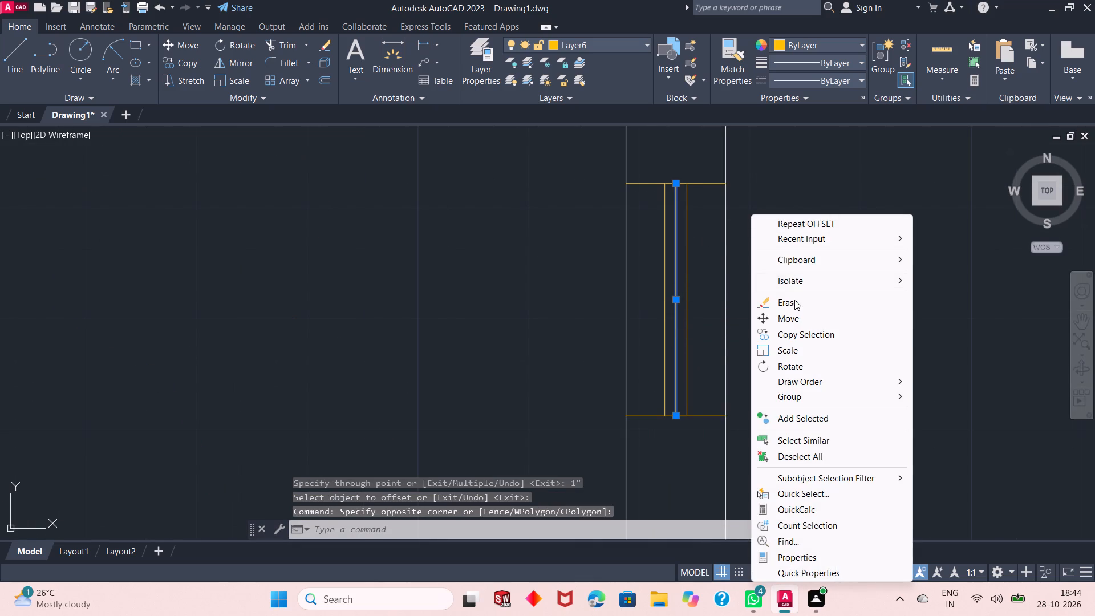
pyautogui.click(794, 300)
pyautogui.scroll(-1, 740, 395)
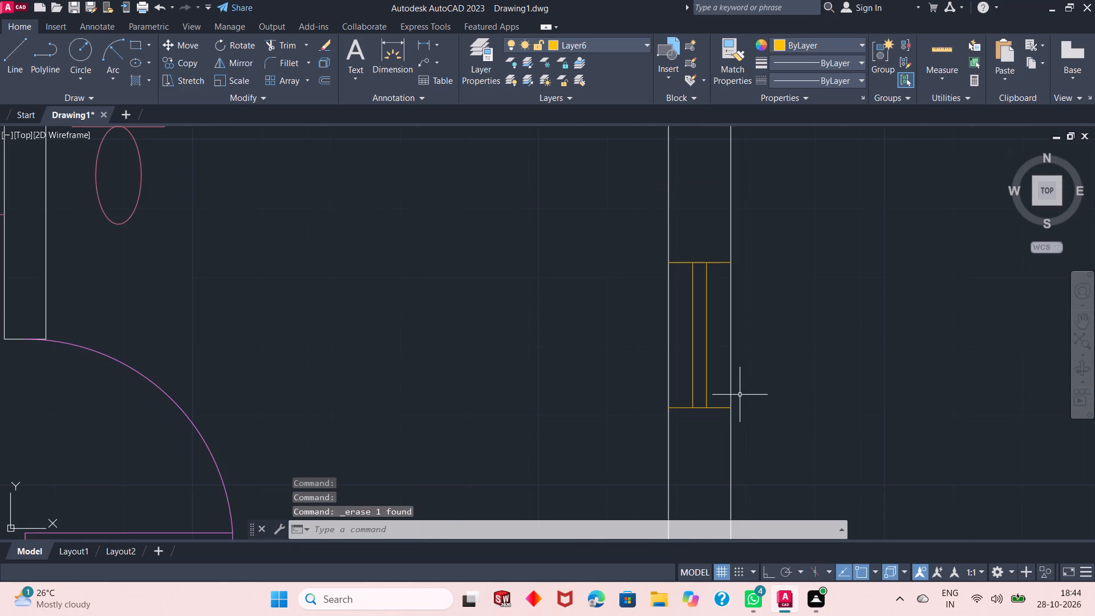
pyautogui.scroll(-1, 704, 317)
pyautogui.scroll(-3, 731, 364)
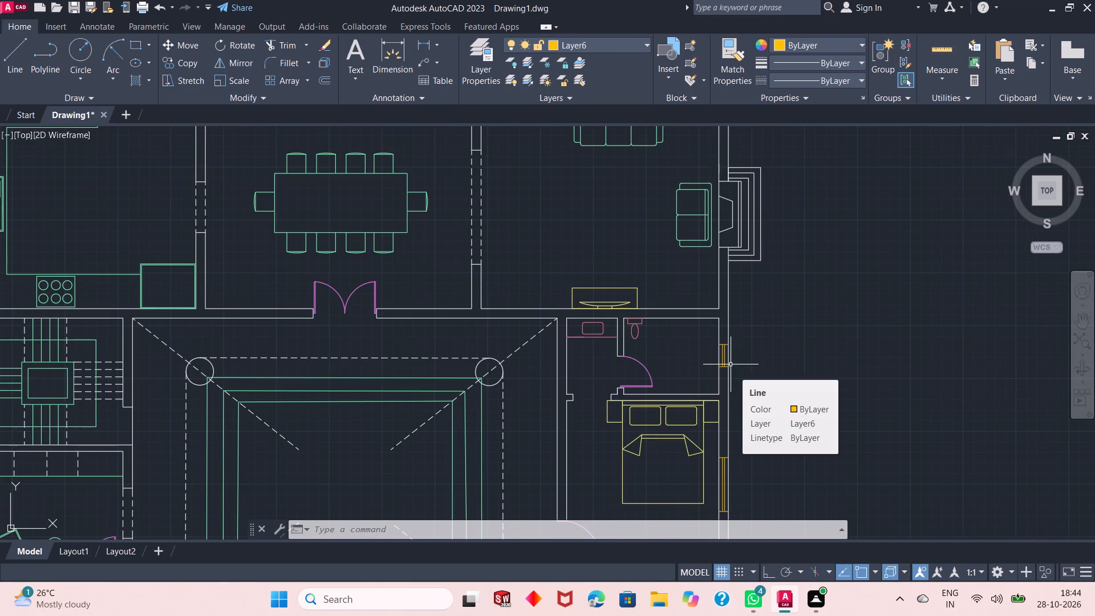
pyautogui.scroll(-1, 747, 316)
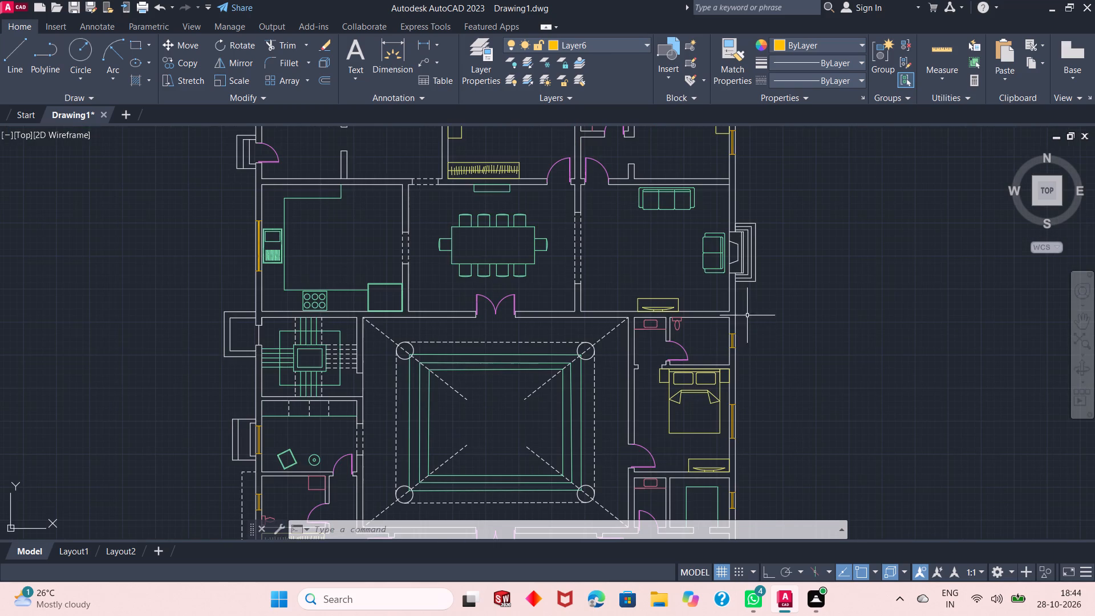
# Look over the whole courtyard house plan, from the south porch up to the north-west rooms.
pyautogui.scroll(-1, 752, 320)
pyautogui.scroll(-1, 574, 284)
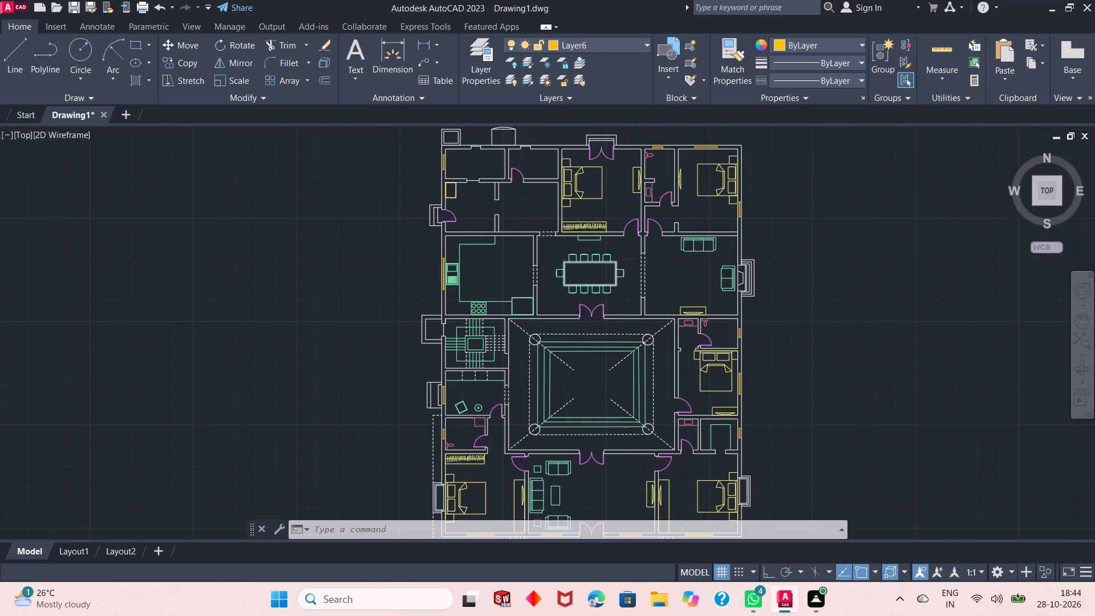
pyautogui.scroll(1, 586, 345)
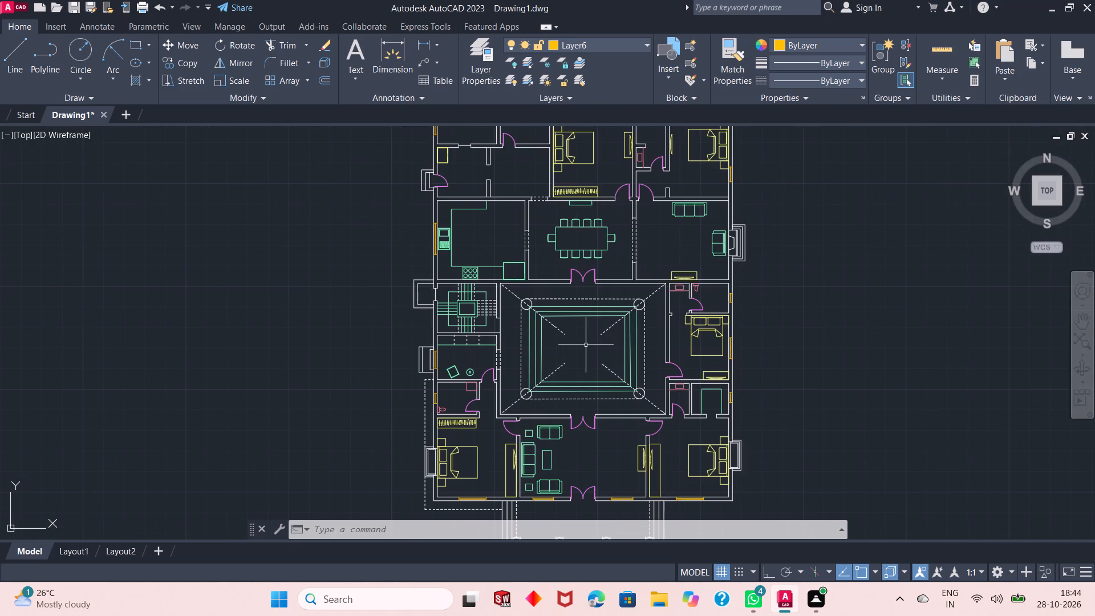
pyautogui.scroll(-1, 586, 345)
pyautogui.scroll(1, 585, 345)
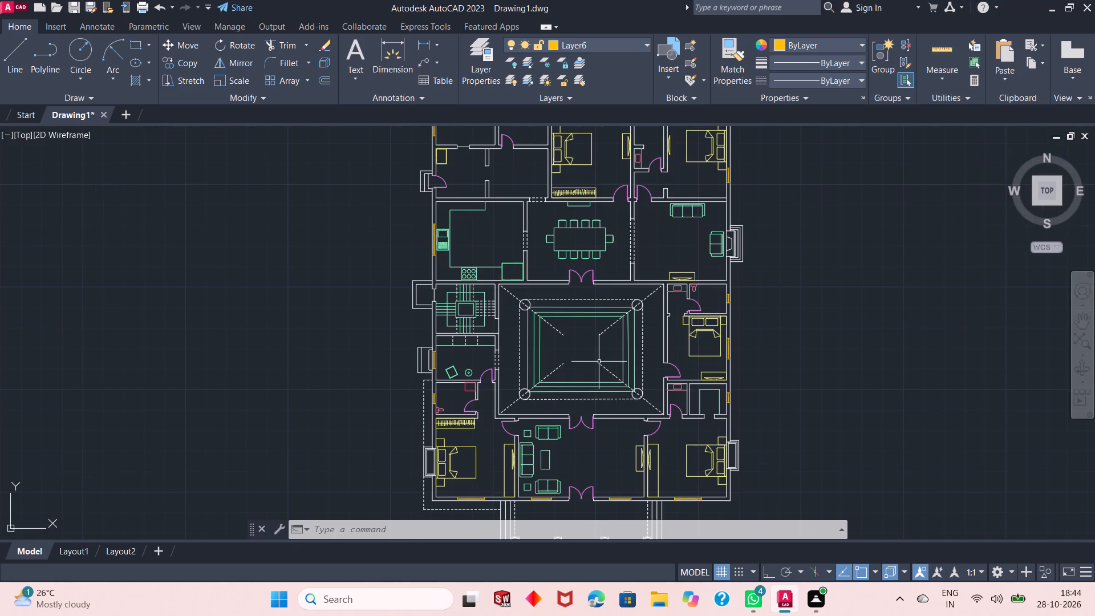
pyautogui.scroll(-1, 599, 362)
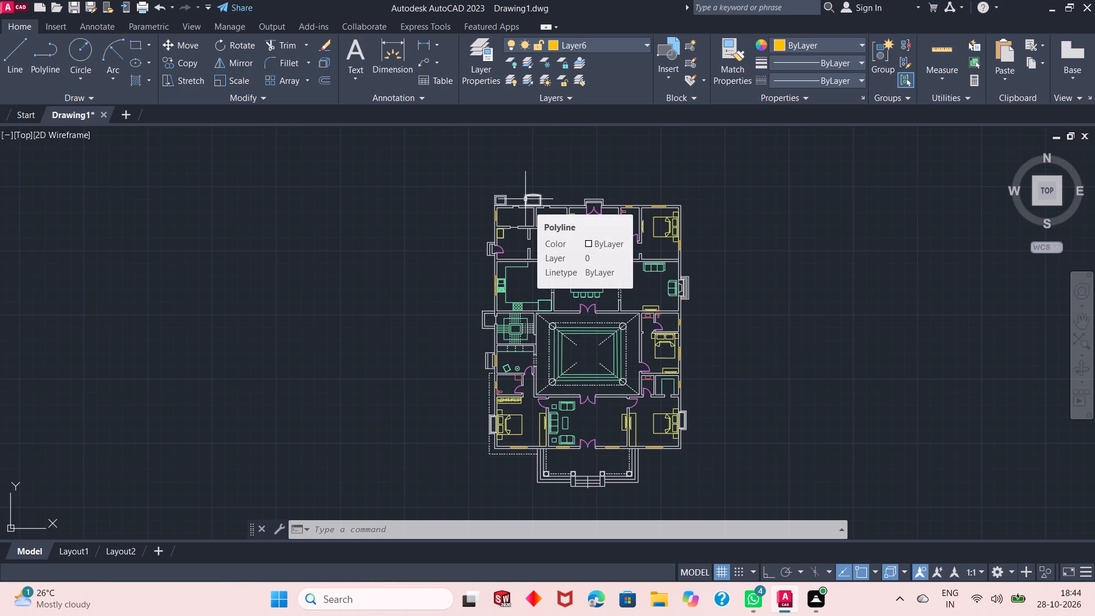
pyautogui.scroll(1, 521, 223)
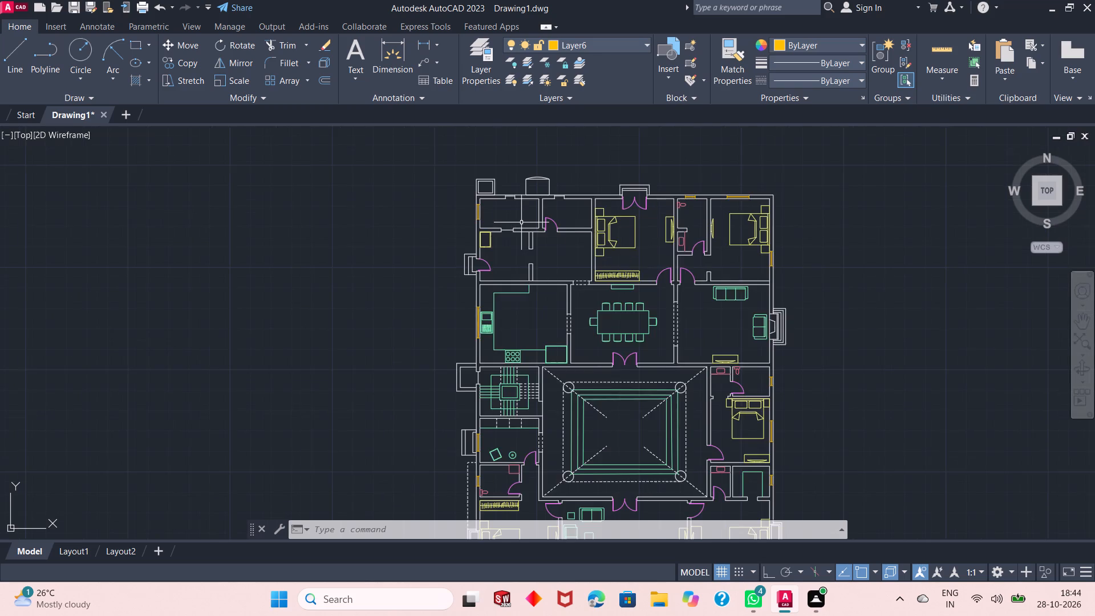
pyautogui.scroll(1, 521, 222)
# Create a new layer with colour cyan and make it the current layer.
pyautogui.click(595, 39)
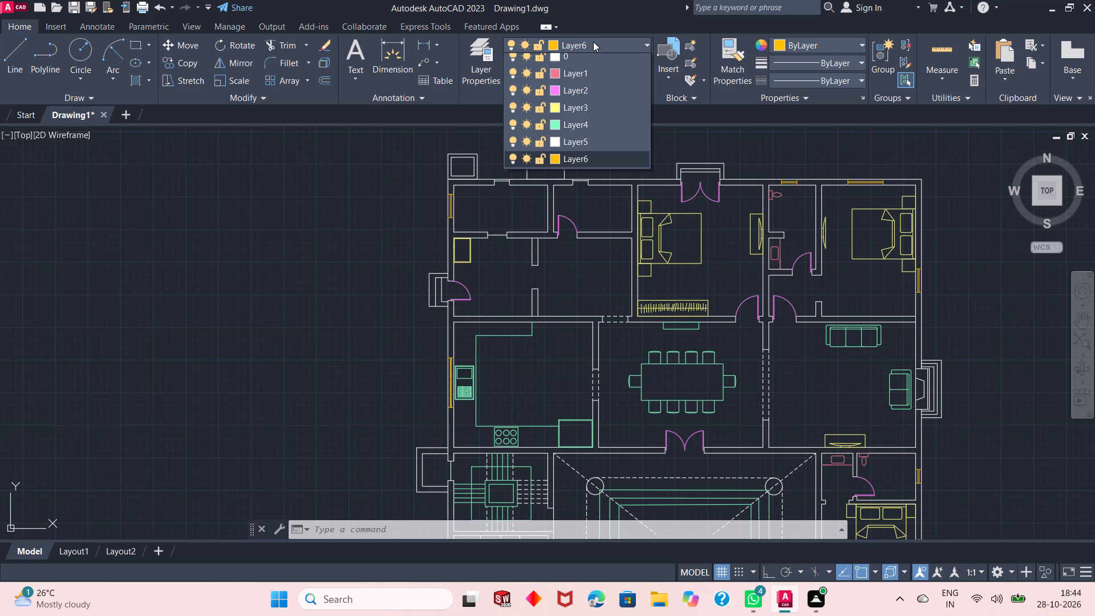
pyautogui.click(582, 43)
pyautogui.click(487, 67)
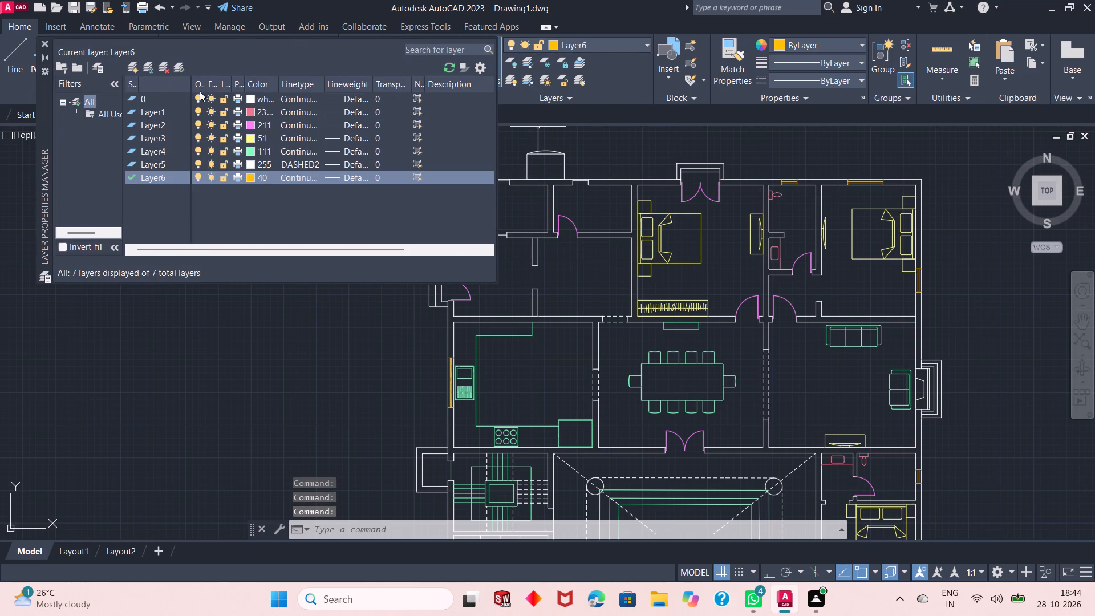
pyautogui.click(132, 66)
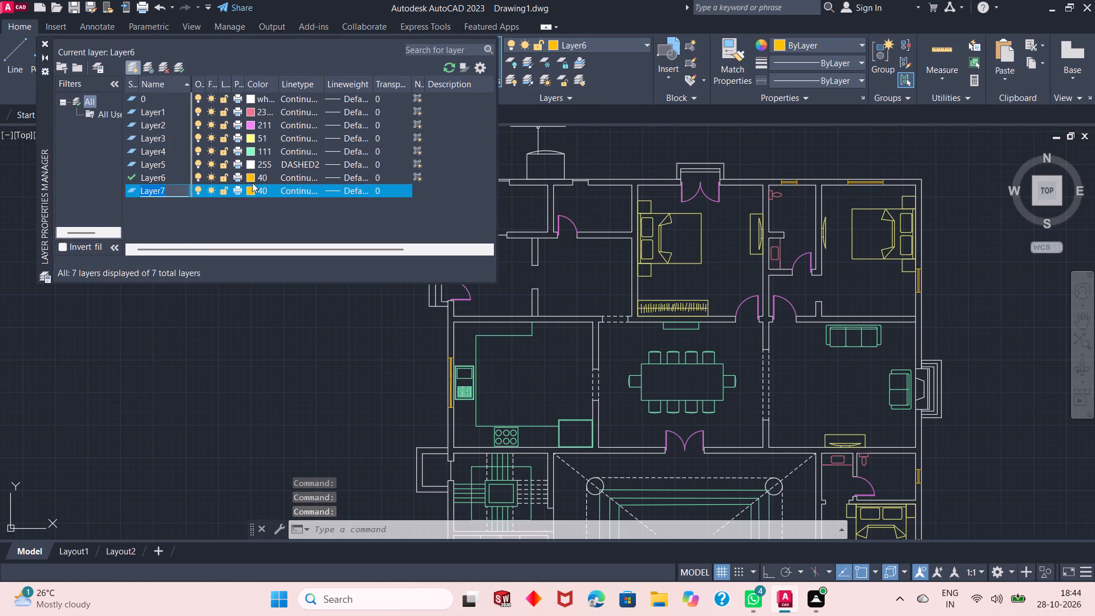
pyautogui.click(252, 190)
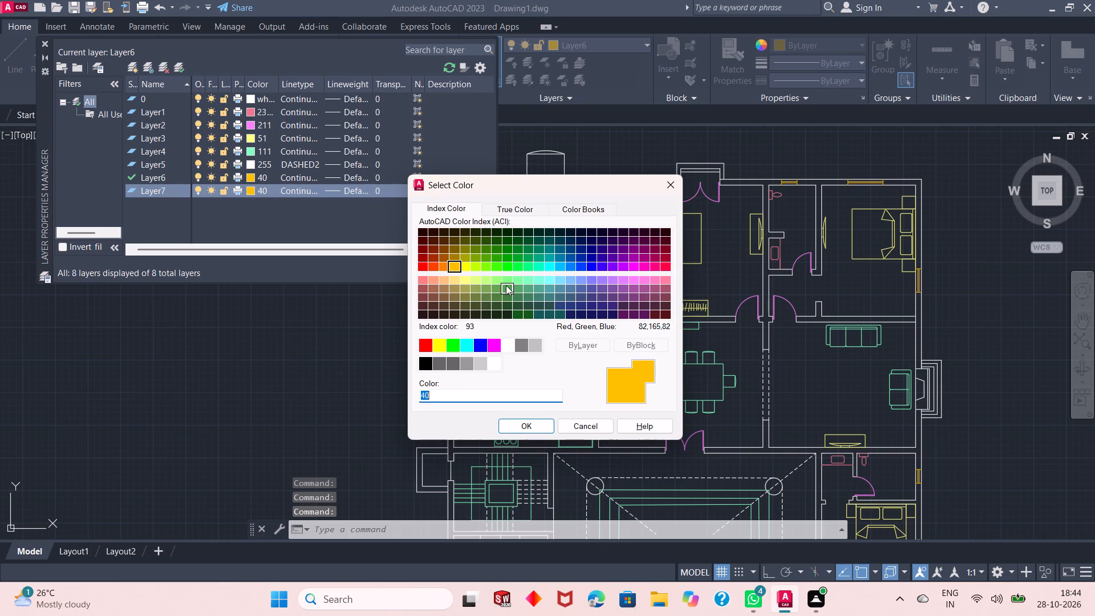
pyautogui.click(506, 283)
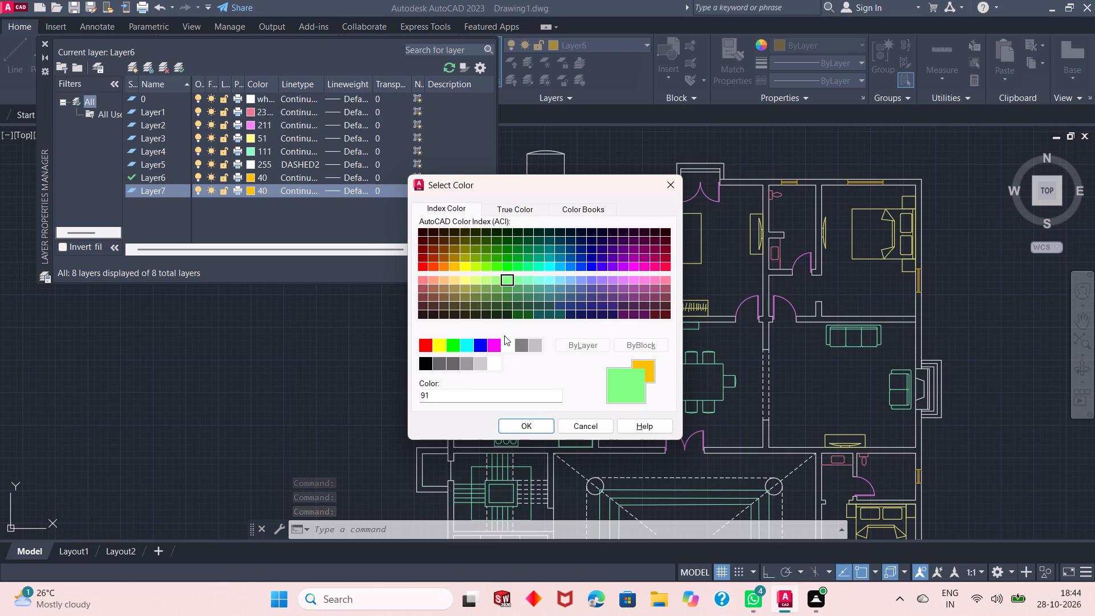
pyautogui.click(468, 347)
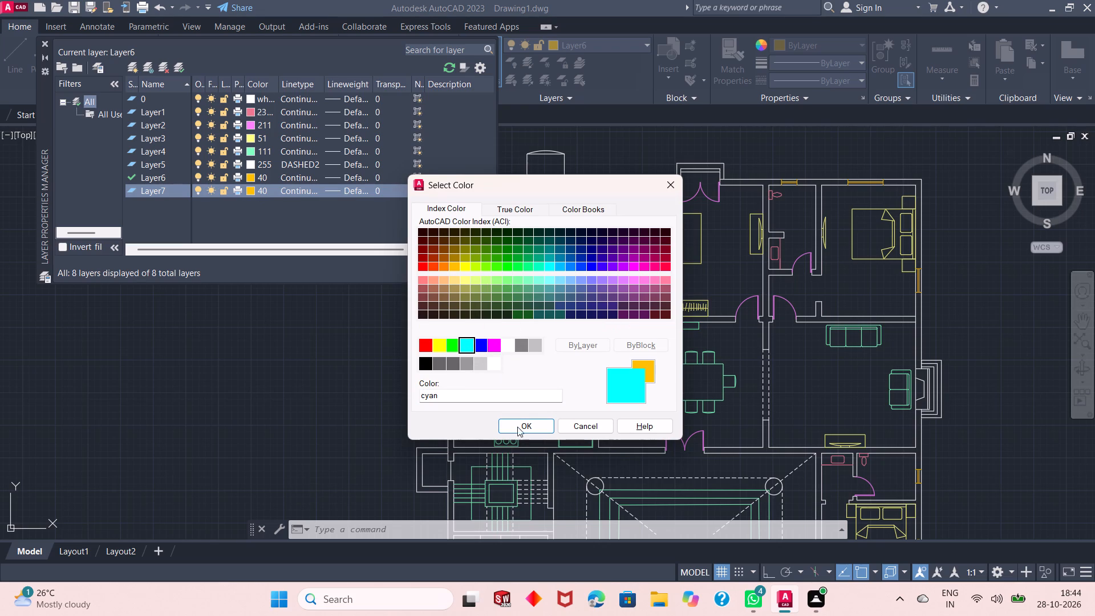
pyautogui.click(517, 429)
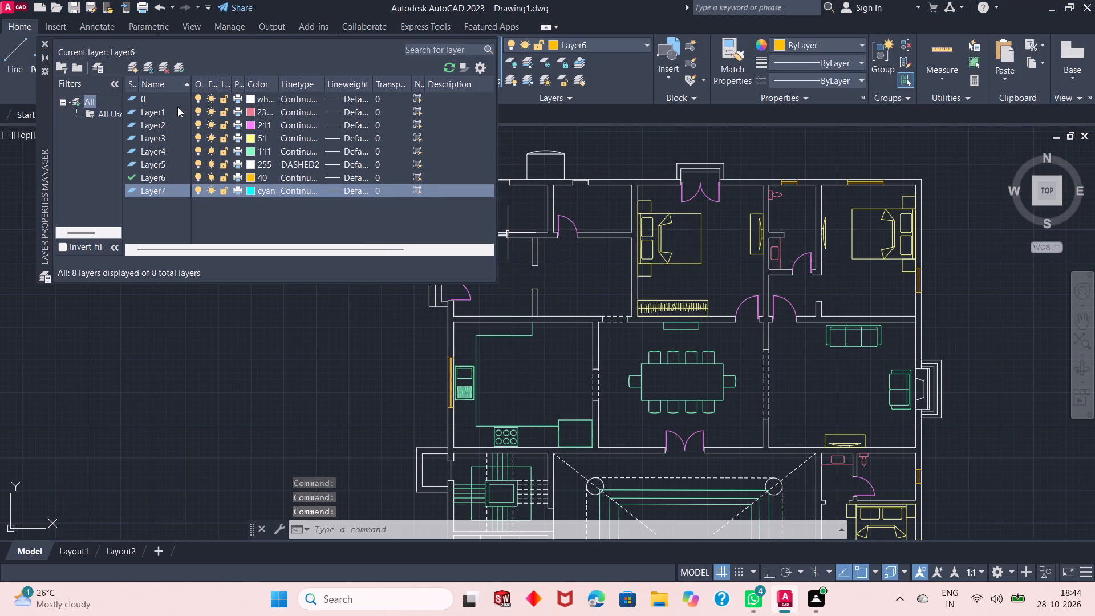
pyautogui.click(178, 71)
pyautogui.click(50, 40)
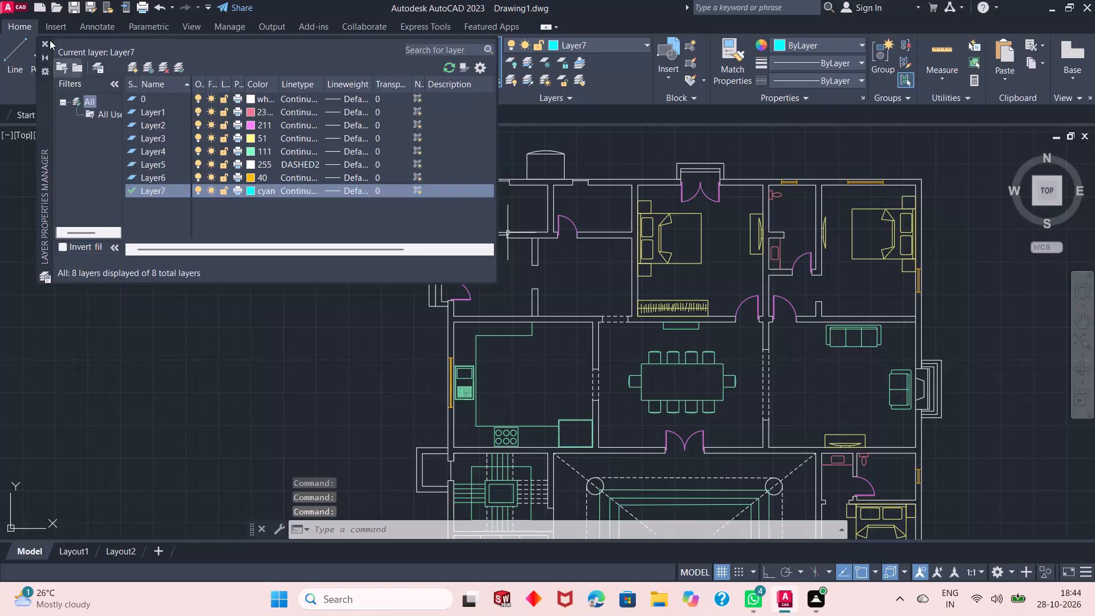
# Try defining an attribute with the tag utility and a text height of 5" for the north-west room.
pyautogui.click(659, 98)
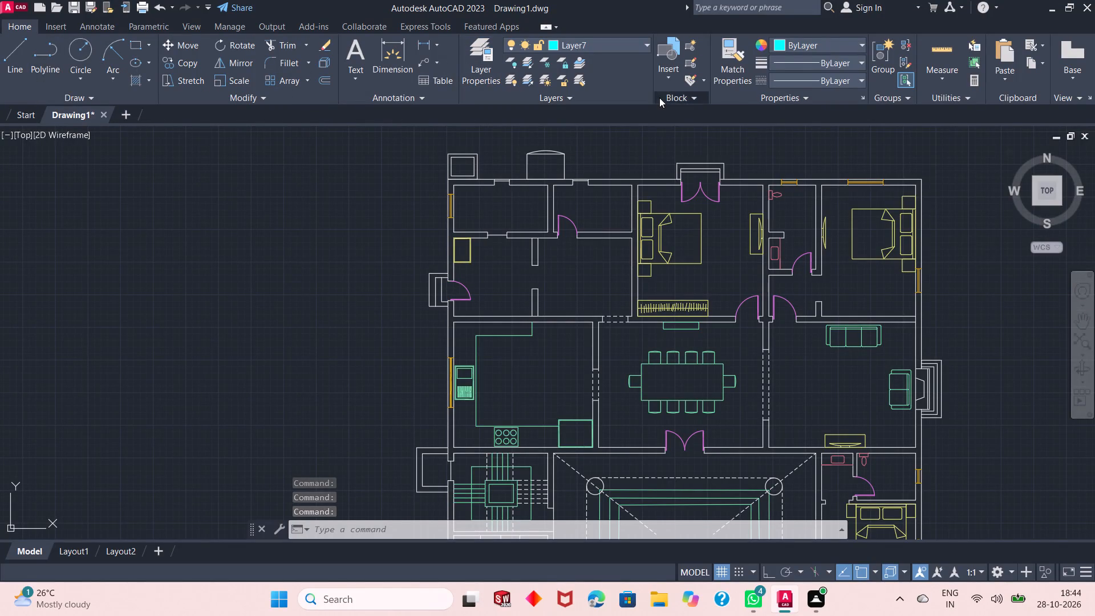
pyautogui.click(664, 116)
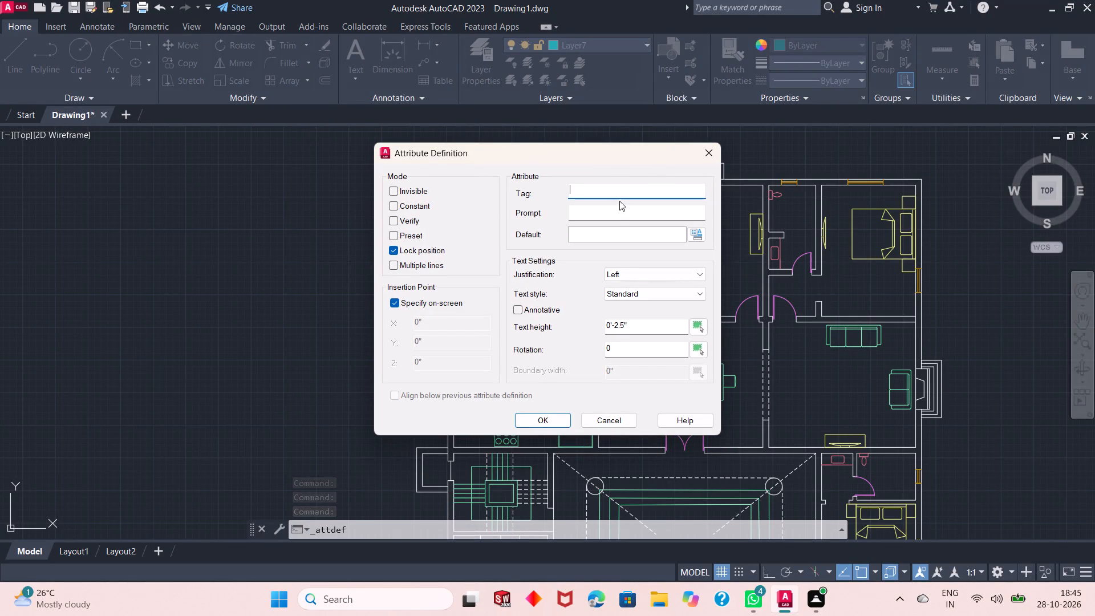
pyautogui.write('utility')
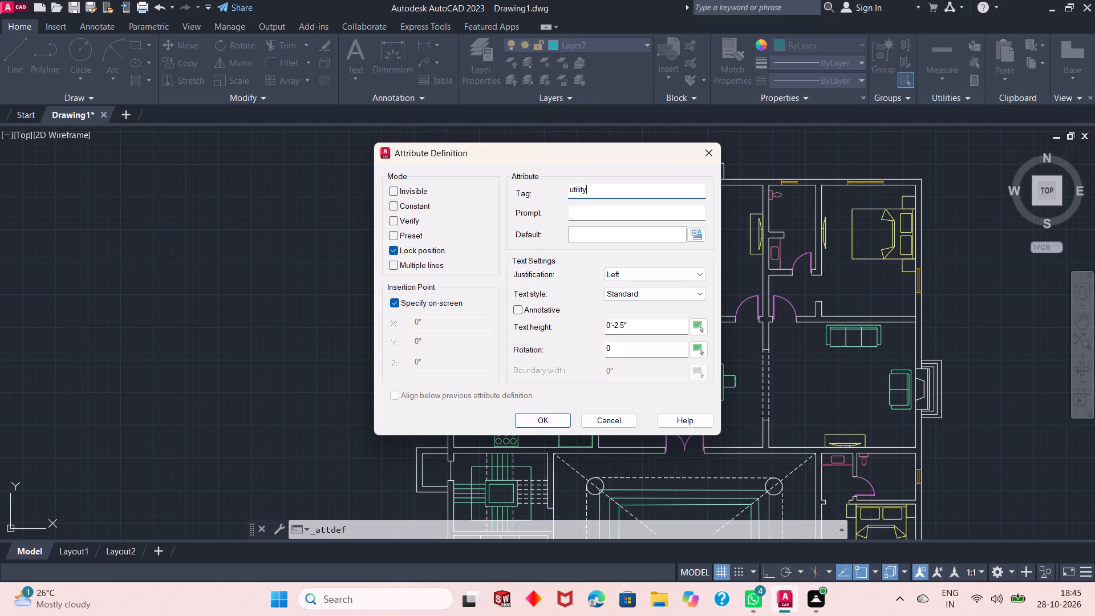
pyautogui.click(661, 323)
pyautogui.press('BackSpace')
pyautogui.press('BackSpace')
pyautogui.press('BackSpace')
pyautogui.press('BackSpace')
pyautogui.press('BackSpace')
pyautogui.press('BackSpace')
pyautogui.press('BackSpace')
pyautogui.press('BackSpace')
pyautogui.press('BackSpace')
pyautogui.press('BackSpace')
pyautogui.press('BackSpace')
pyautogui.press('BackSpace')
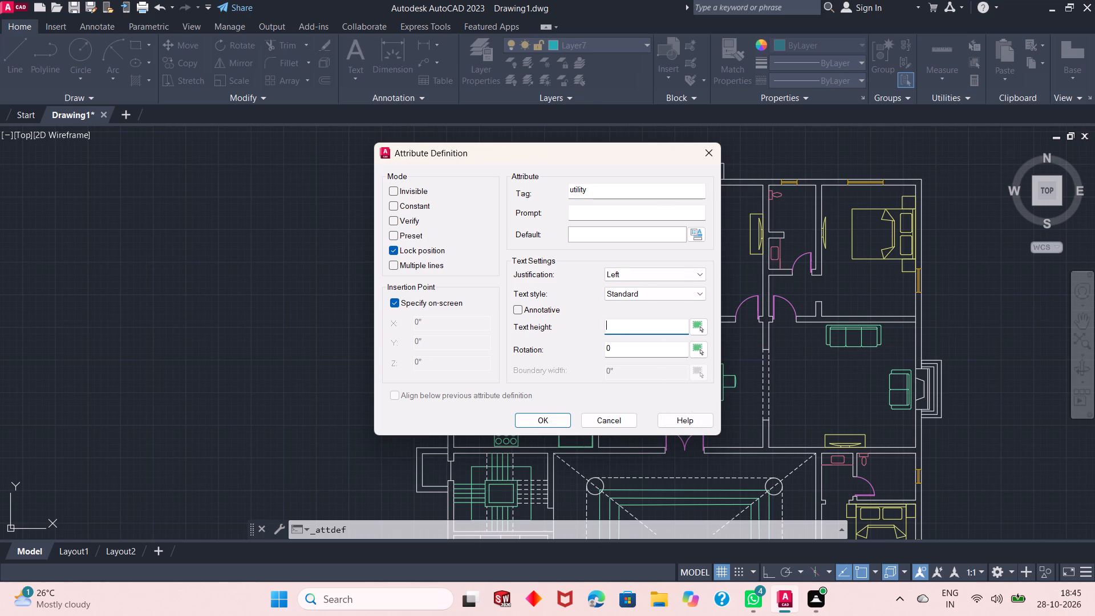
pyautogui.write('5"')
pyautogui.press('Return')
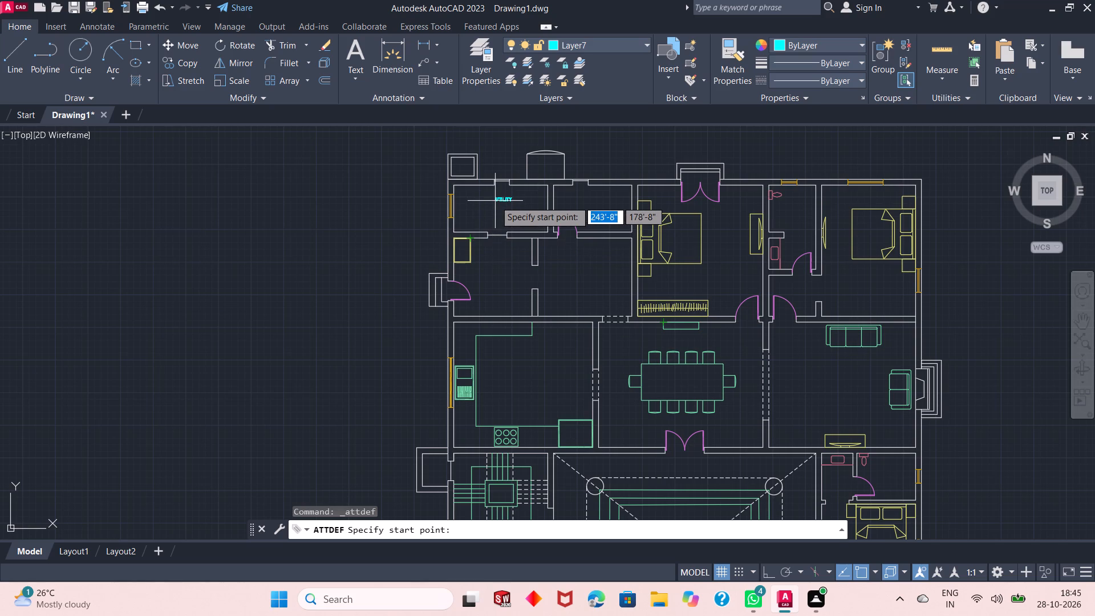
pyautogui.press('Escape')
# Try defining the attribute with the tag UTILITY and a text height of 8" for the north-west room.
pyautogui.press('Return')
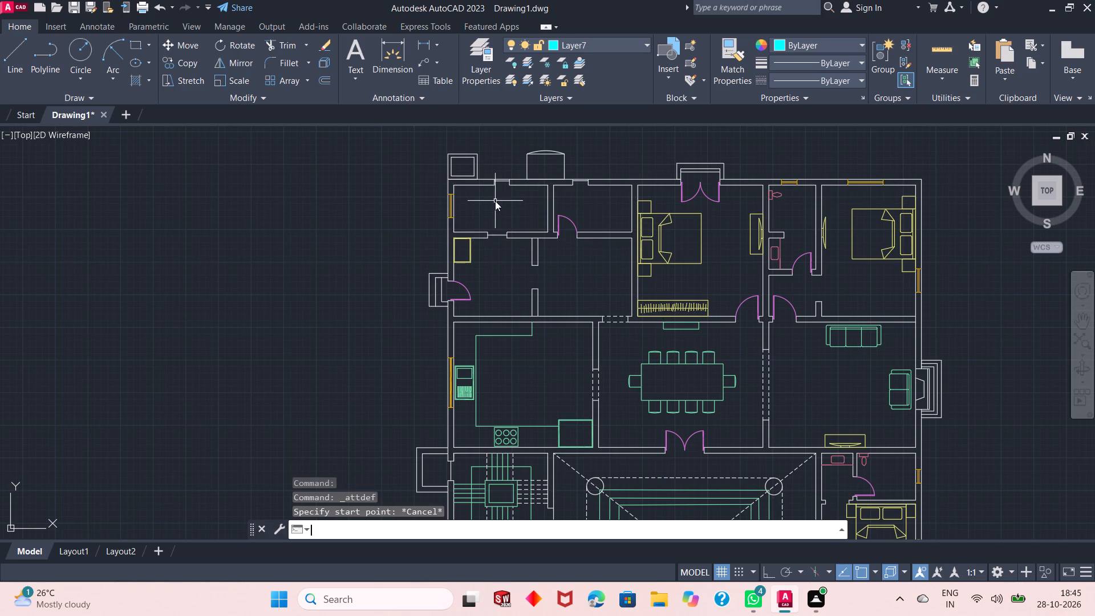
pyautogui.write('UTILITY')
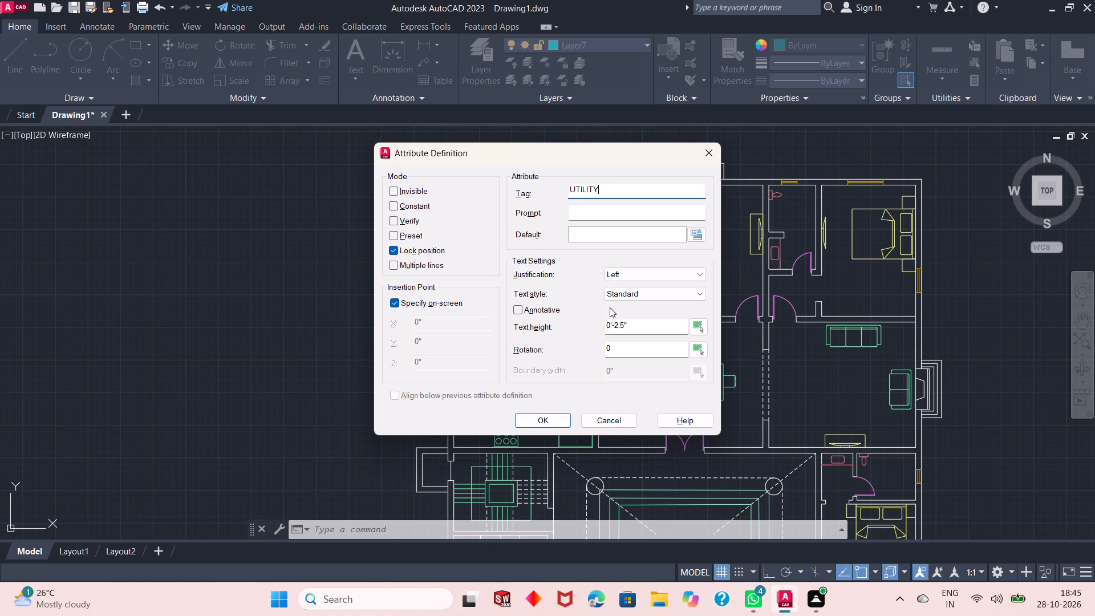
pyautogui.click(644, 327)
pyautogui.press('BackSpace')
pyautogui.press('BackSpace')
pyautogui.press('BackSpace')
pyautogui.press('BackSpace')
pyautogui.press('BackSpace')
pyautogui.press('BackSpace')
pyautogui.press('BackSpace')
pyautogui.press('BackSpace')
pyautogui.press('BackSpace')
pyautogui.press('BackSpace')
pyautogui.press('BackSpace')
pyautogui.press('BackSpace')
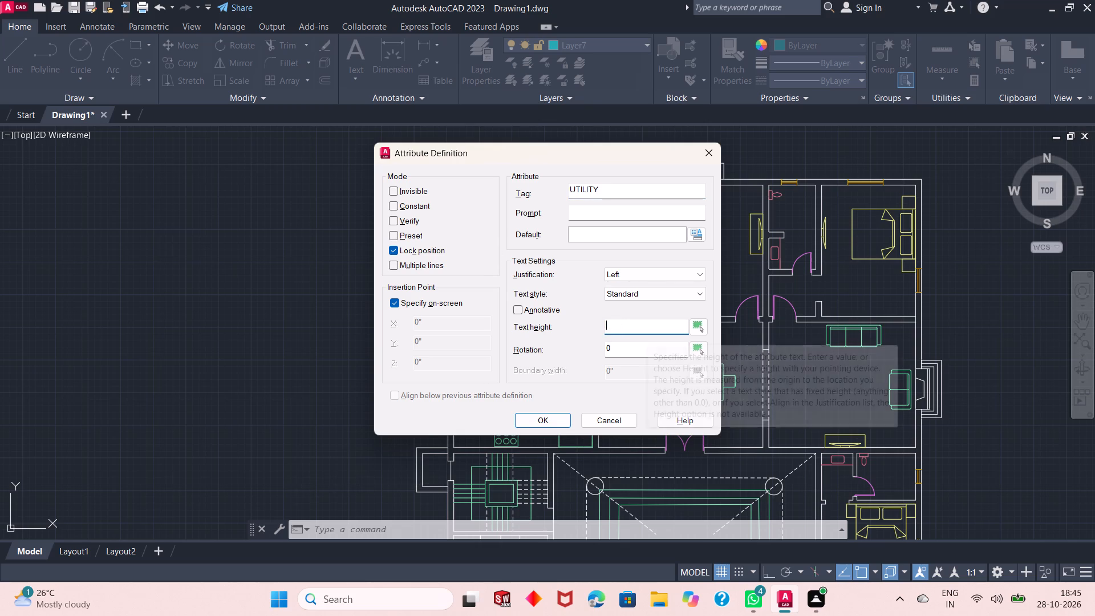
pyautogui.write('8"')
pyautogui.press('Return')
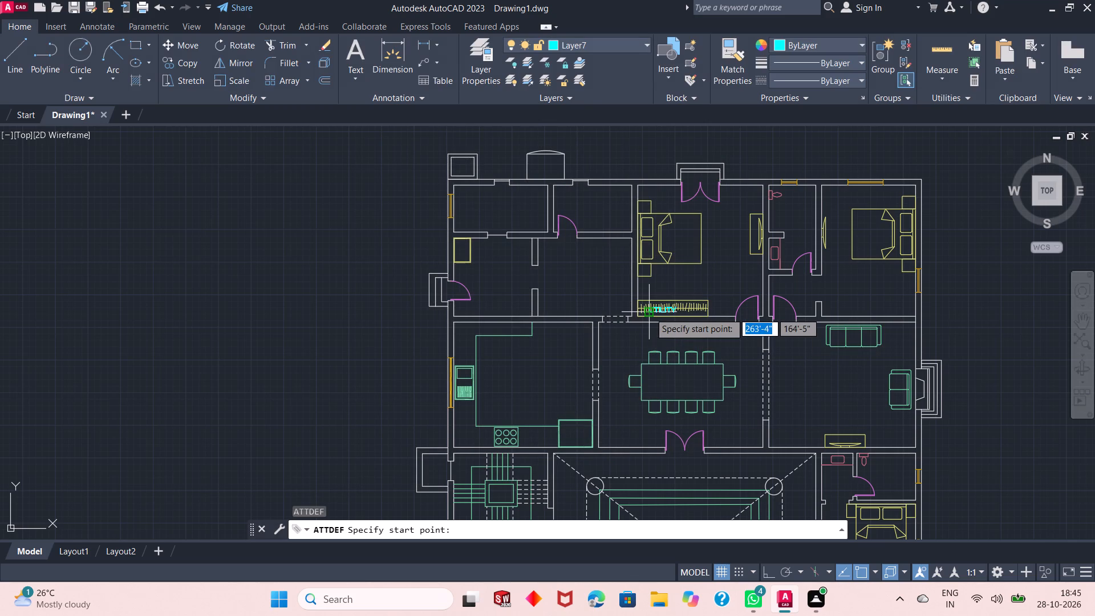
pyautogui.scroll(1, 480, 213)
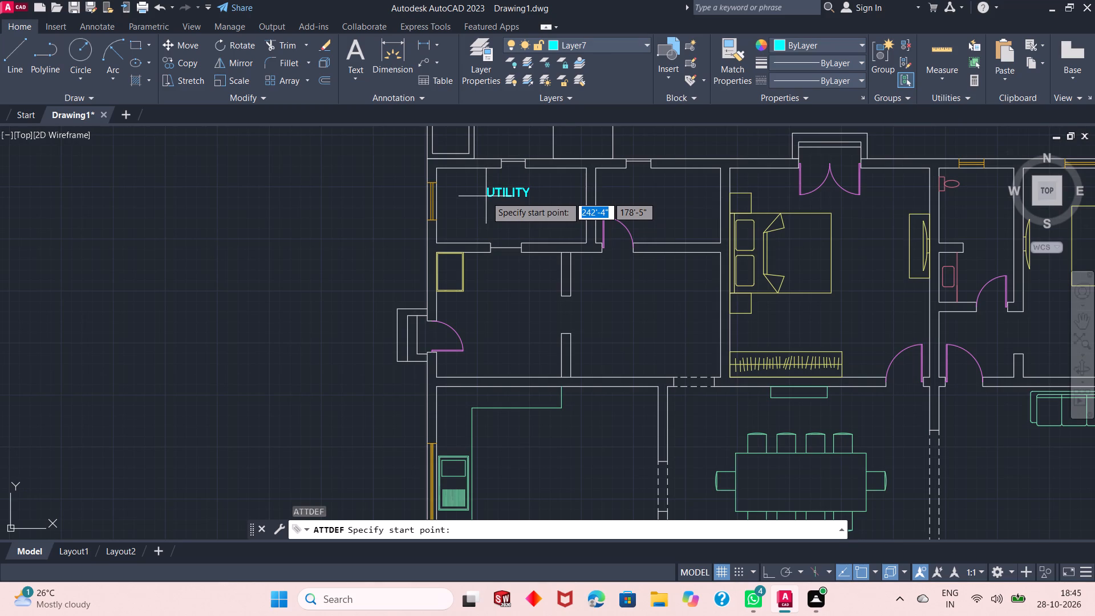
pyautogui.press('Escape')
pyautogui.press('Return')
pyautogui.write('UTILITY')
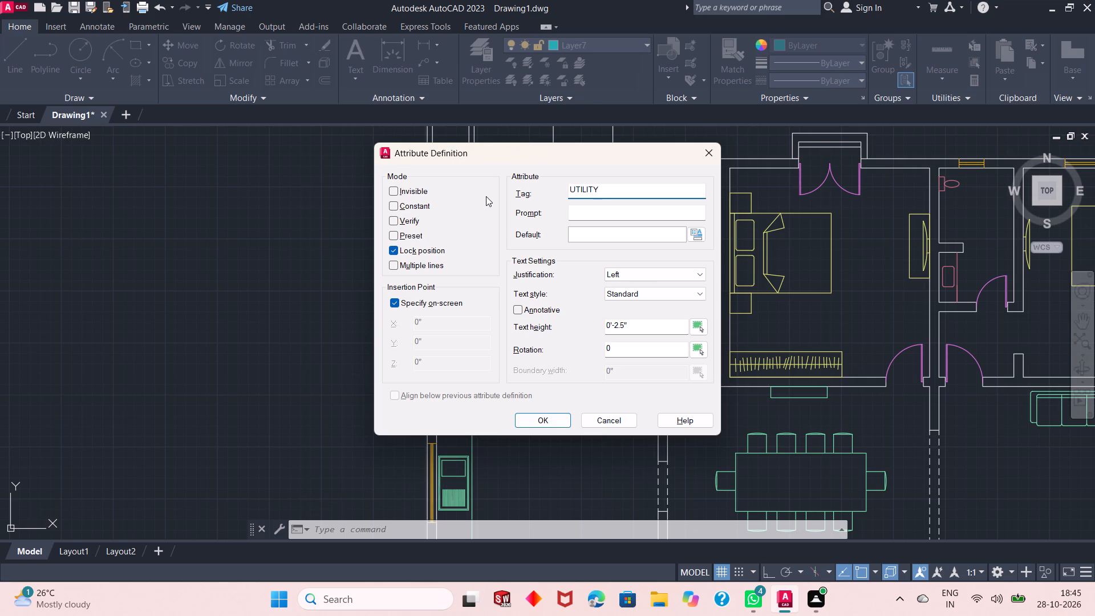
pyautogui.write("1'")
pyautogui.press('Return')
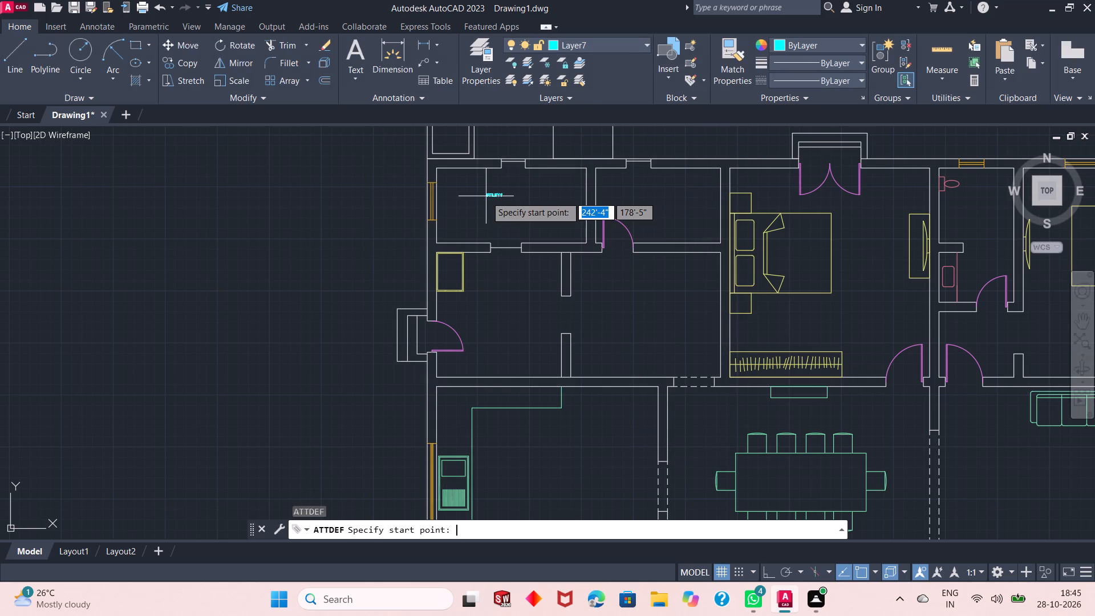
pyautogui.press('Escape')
# Define an attribute with the tag UTILITY and a text height of 1', and place it in the north-west corner room.
pyautogui.press('space')
pyautogui.write('UTILITY')
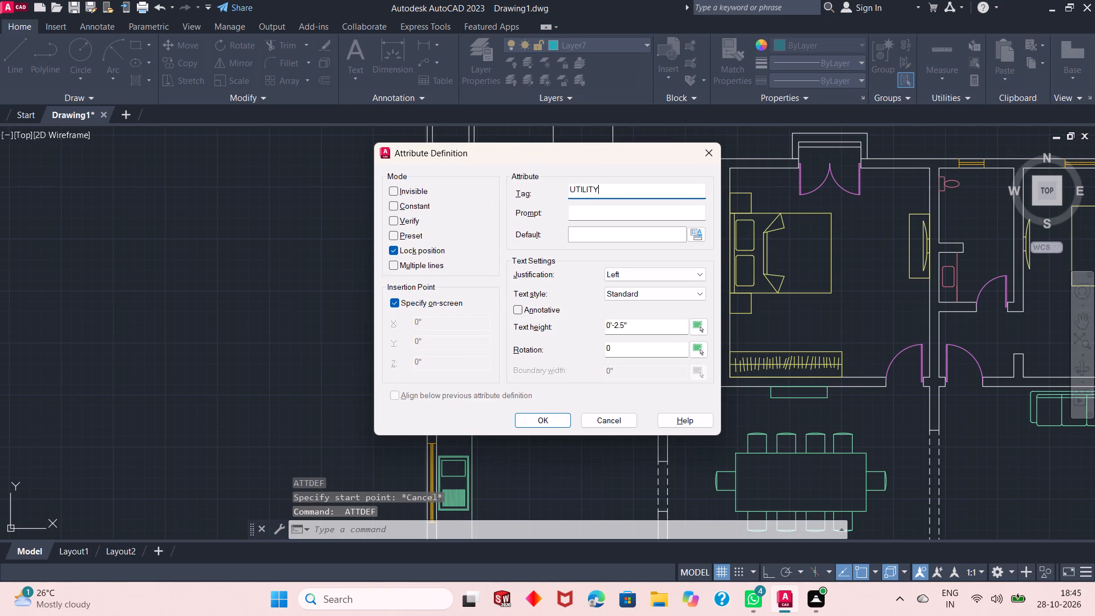
pyautogui.click(630, 321)
pyautogui.press('Right')
pyautogui.press('BackSpace')
pyautogui.press('BackSpace')
pyautogui.press('BackSpace')
pyautogui.press('BackSpace')
pyautogui.press('BackSpace')
pyautogui.press('BackSpace')
pyautogui.press('BackSpace')
pyautogui.press('BackSpace')
pyautogui.press('BackSpace')
pyautogui.press('BackSpace')
pyautogui.press('BackSpace')
pyautogui.press('BackSpace')
pyautogui.press('BackSpace')
pyautogui.press('BackSpace')
pyautogui.press('BackSpace')
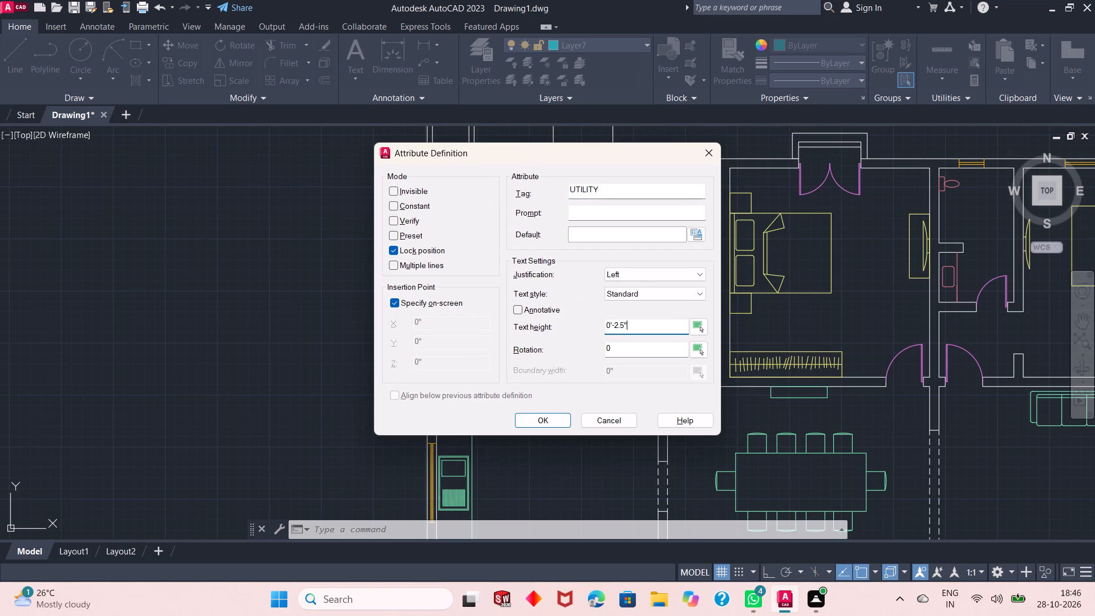
pyautogui.write("1'")
pyautogui.press('Return')
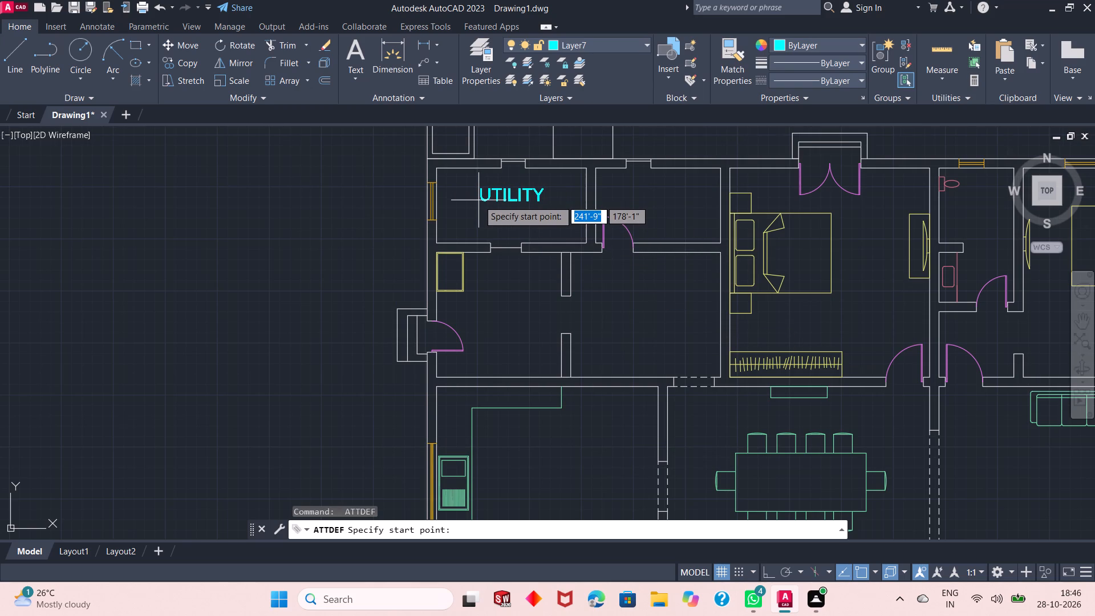
pyautogui.scroll(-2, 478, 200)
pyautogui.scroll(1, 460, 179)
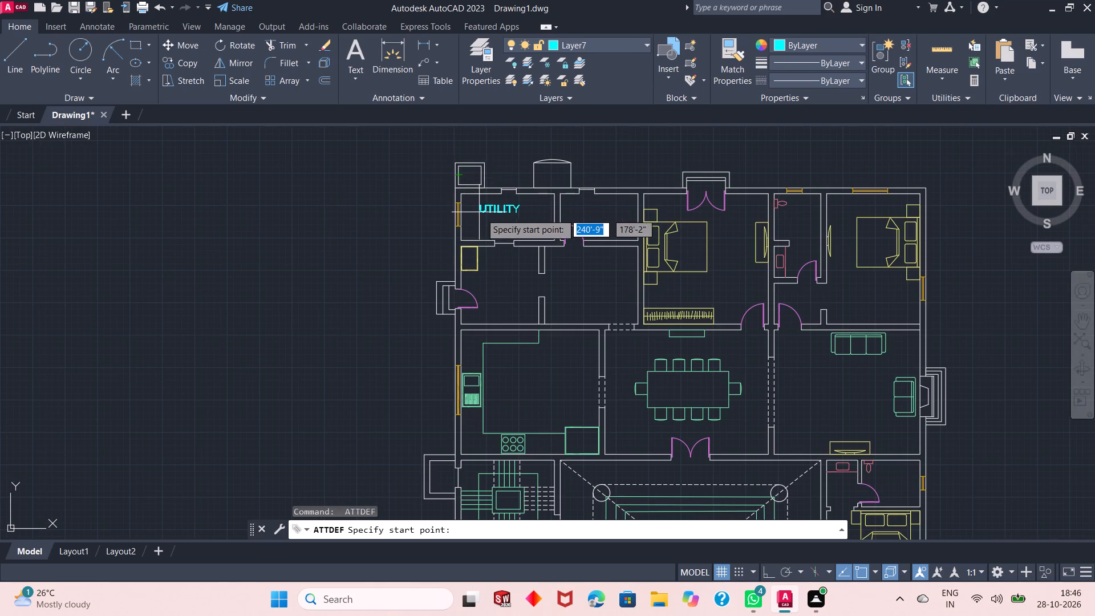
pyautogui.scroll(2, 485, 217)
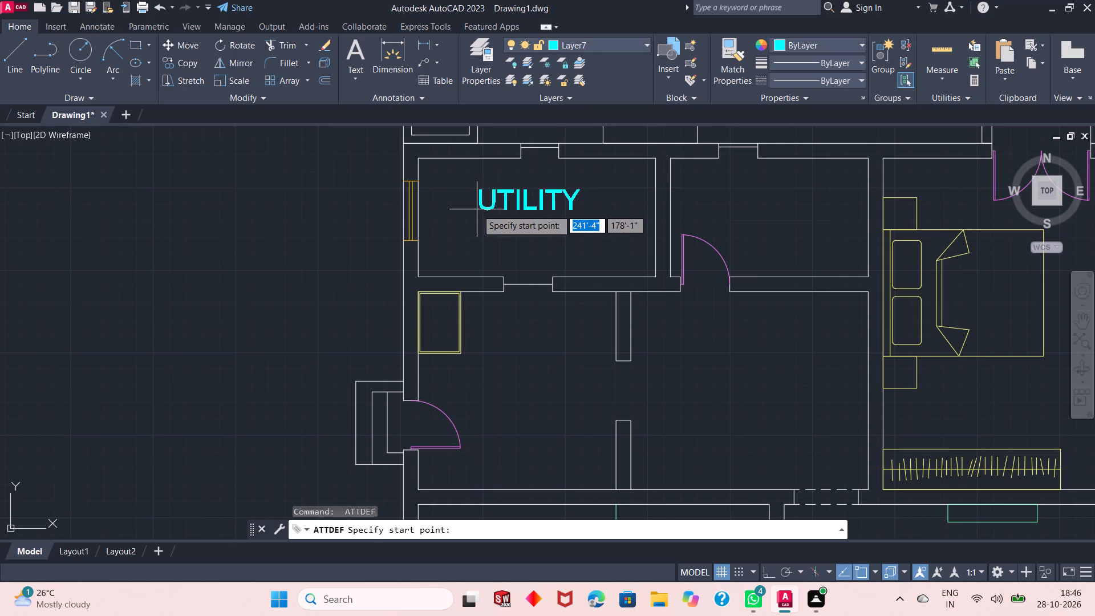
pyautogui.click(477, 205)
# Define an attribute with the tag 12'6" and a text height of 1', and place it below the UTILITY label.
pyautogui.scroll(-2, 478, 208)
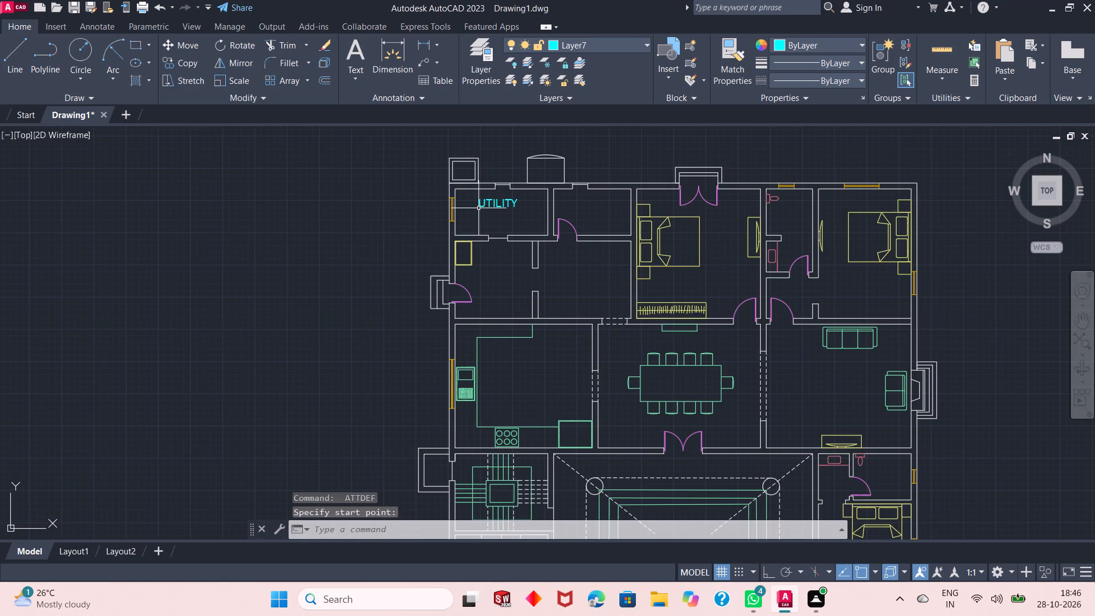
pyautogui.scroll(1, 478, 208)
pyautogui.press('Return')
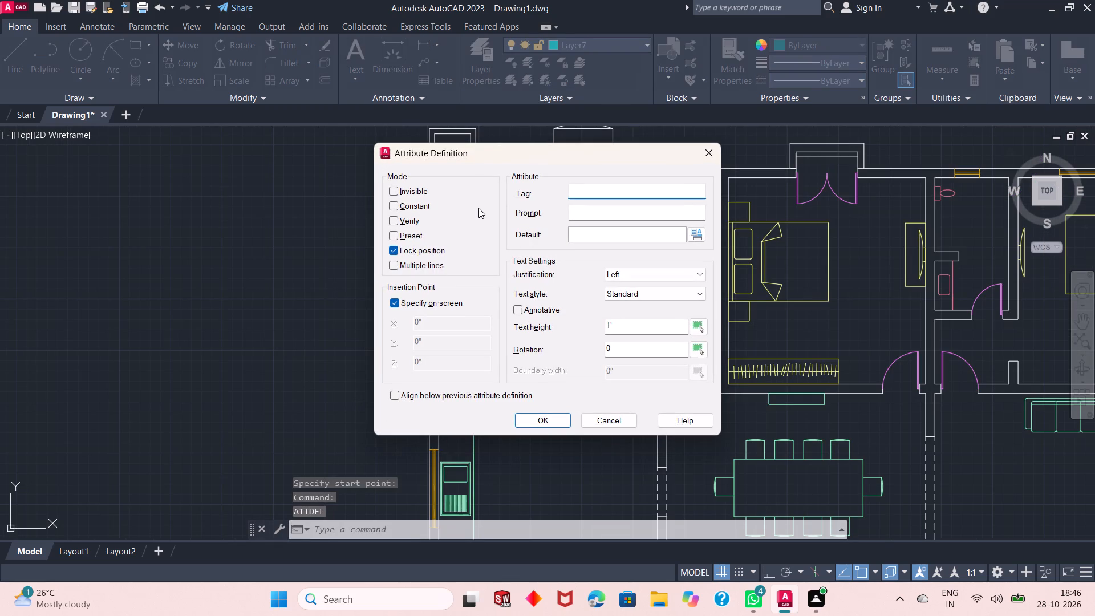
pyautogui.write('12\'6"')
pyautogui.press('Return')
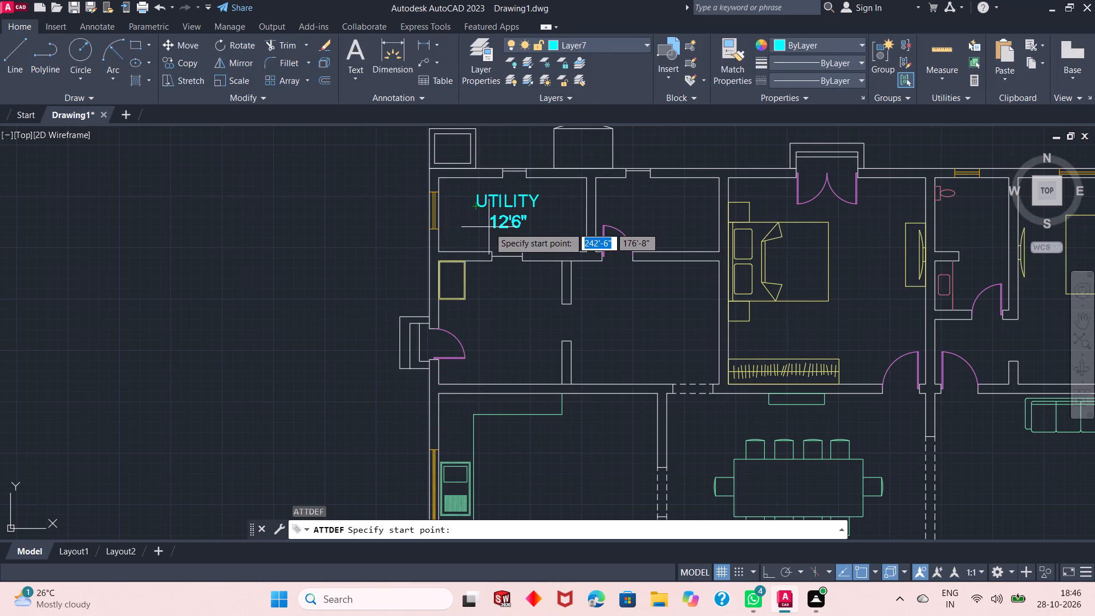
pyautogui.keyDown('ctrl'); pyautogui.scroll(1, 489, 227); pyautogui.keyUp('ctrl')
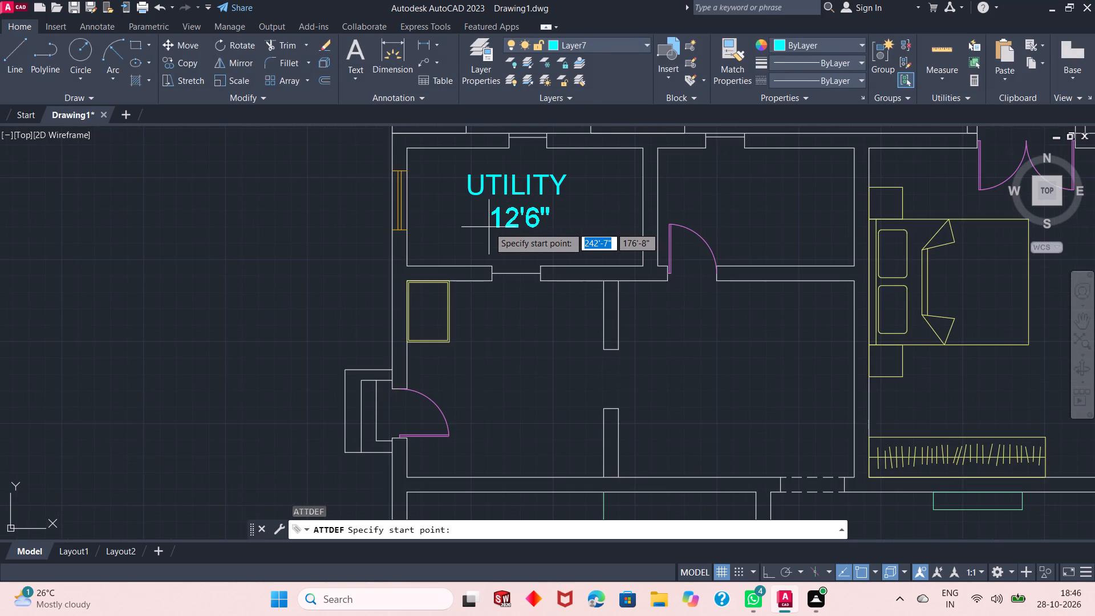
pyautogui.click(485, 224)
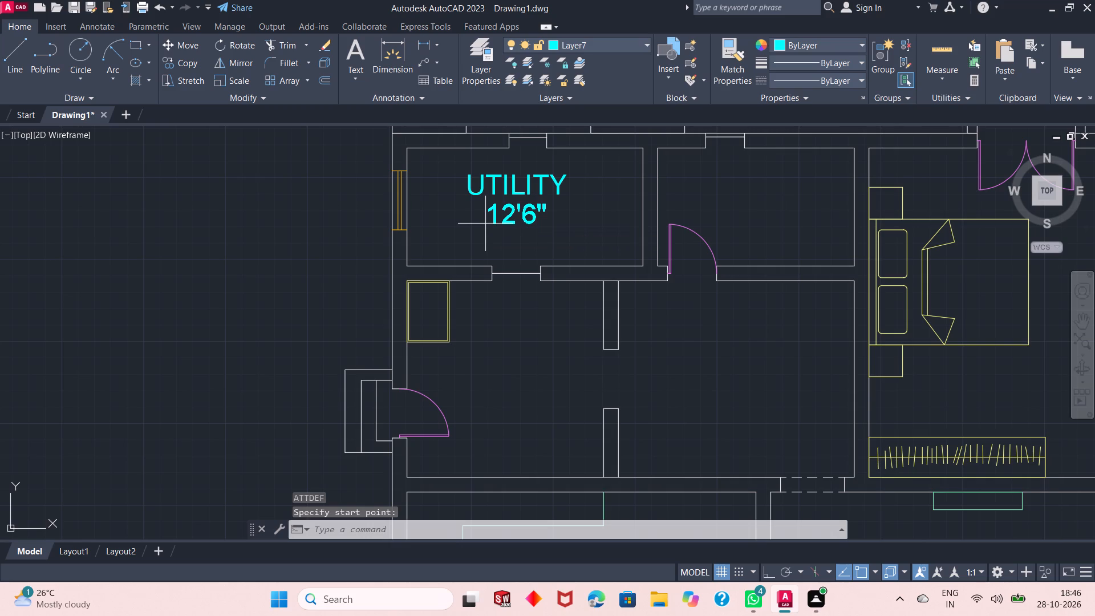
# Define an attribute with the tag STORE and place it in the small room east of the utility room.
pyautogui.scroll(-1, 485, 294)
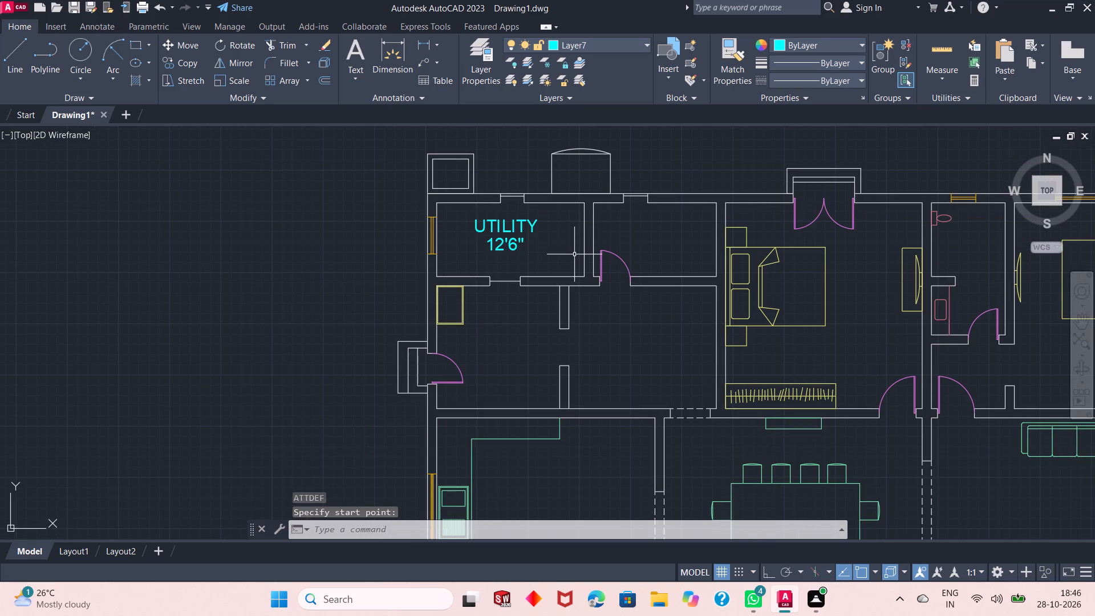
pyautogui.press('space')
pyautogui.write('ST')
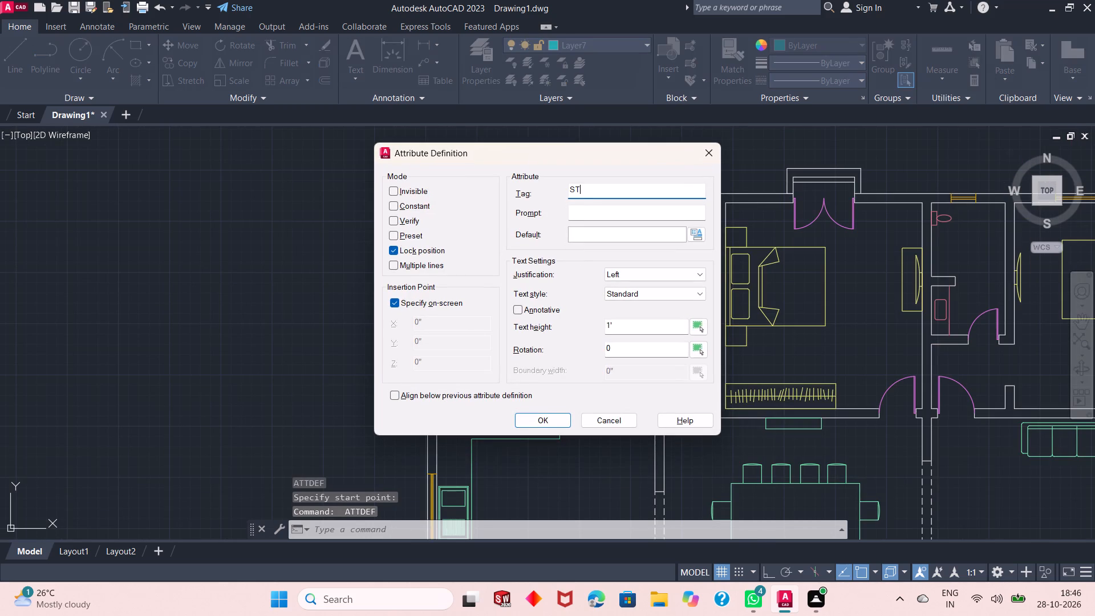
pyautogui.write('ORE')
pyautogui.press('Return')
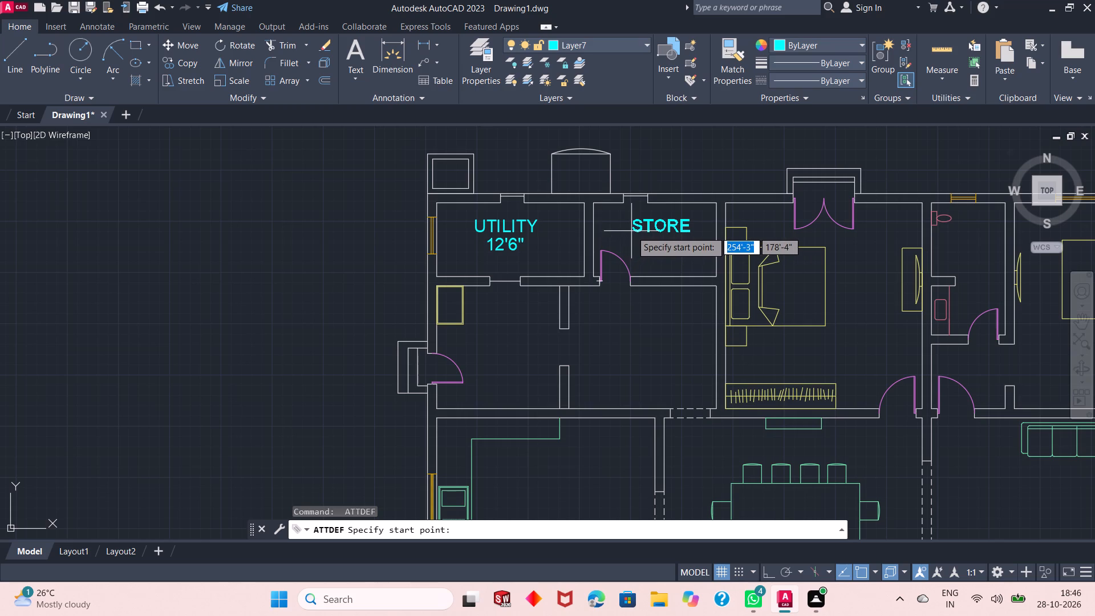
pyautogui.click(631, 231)
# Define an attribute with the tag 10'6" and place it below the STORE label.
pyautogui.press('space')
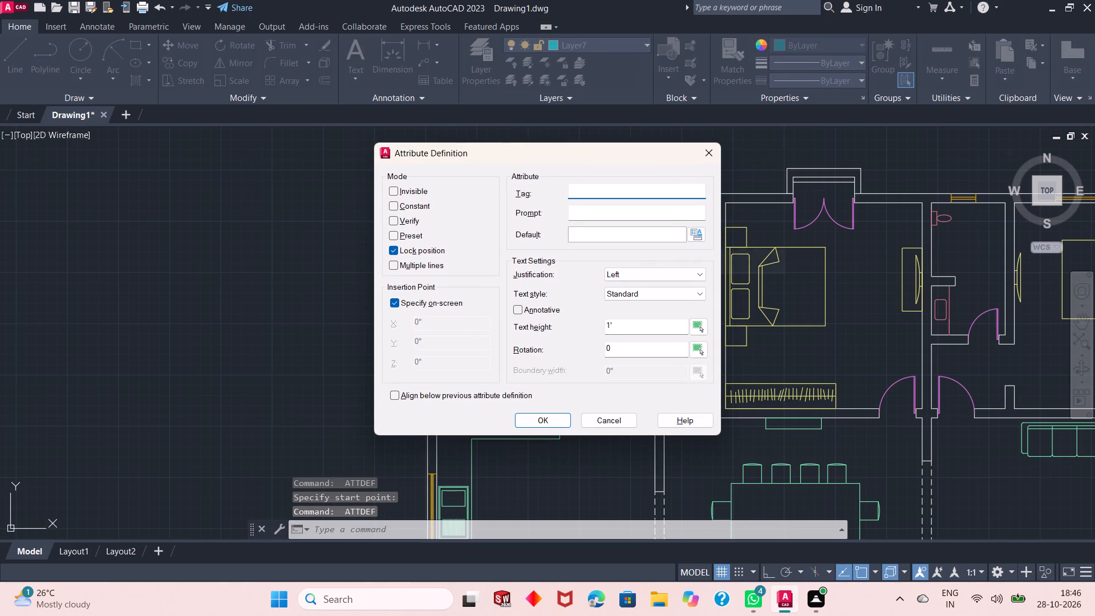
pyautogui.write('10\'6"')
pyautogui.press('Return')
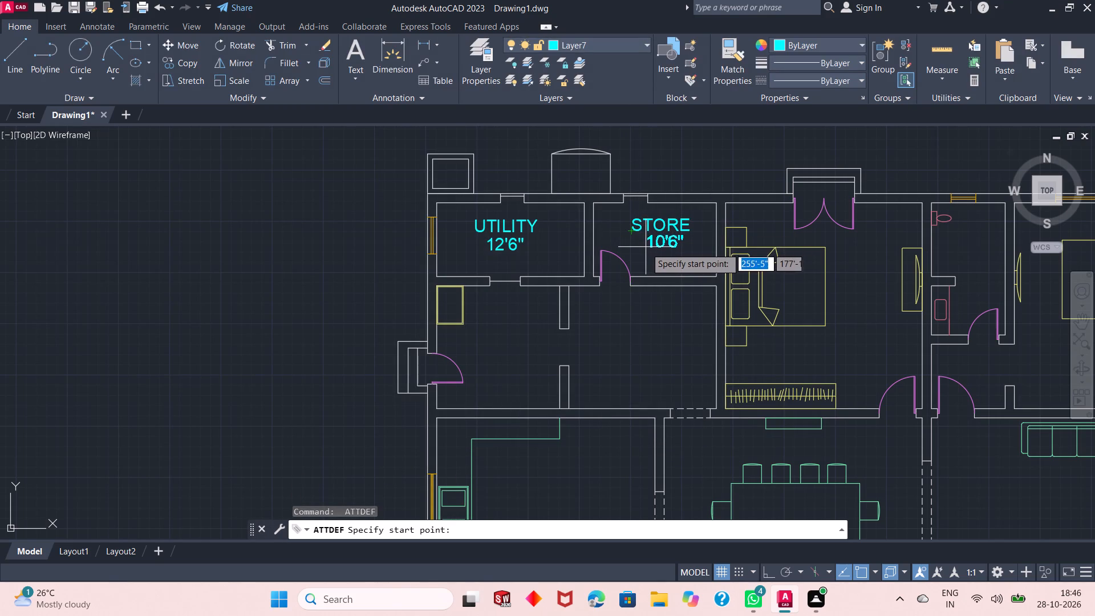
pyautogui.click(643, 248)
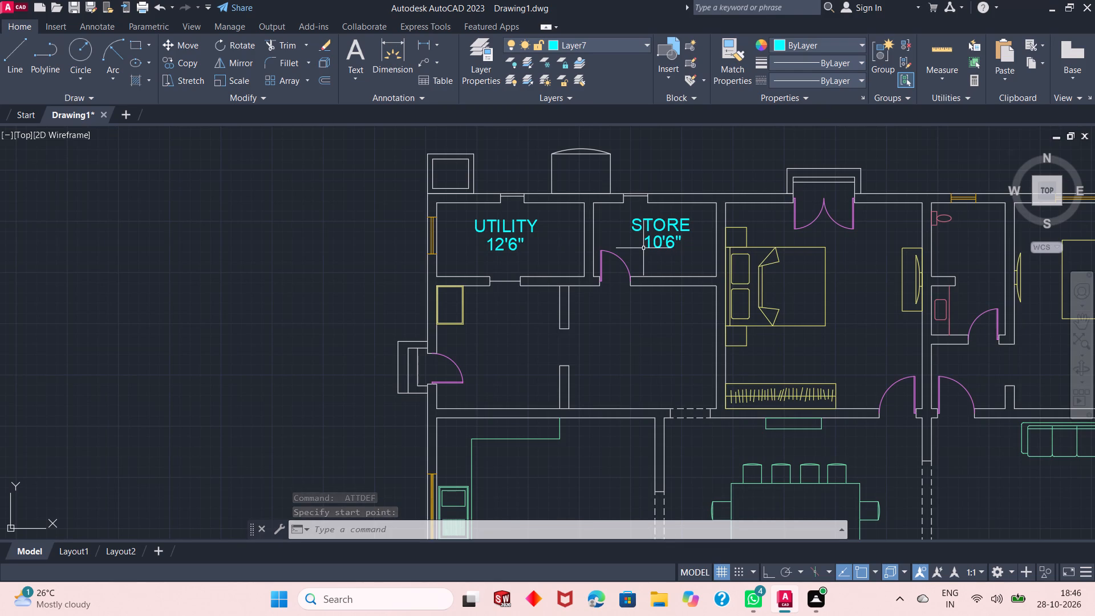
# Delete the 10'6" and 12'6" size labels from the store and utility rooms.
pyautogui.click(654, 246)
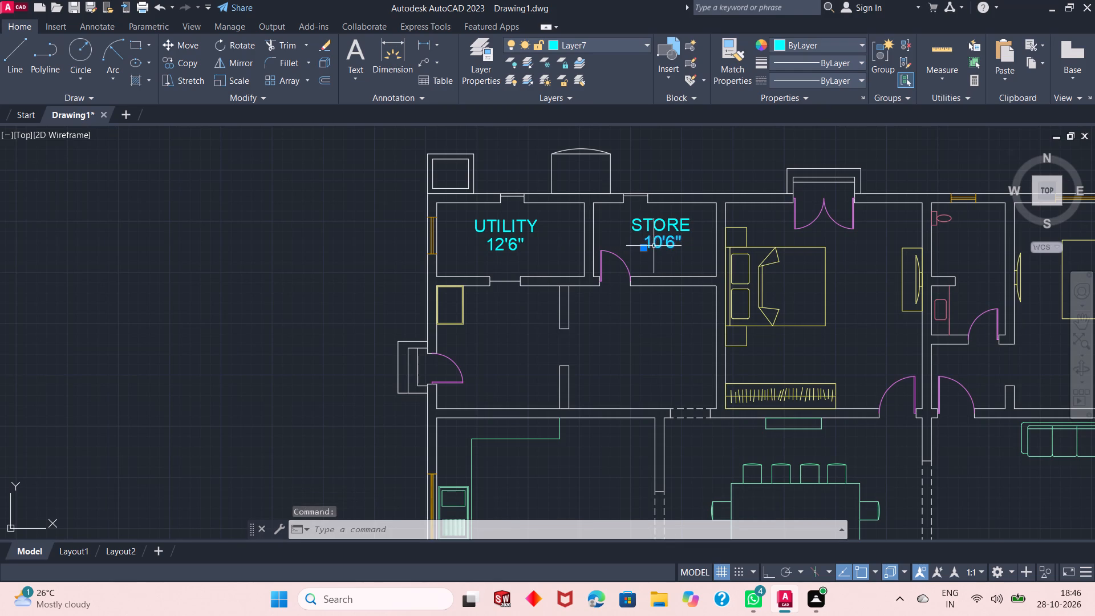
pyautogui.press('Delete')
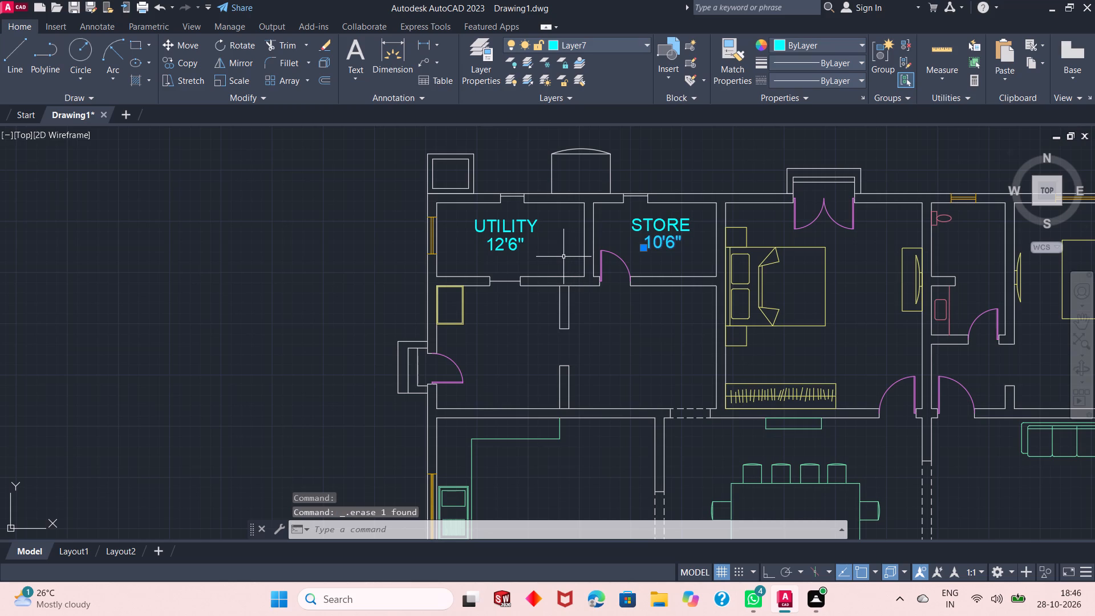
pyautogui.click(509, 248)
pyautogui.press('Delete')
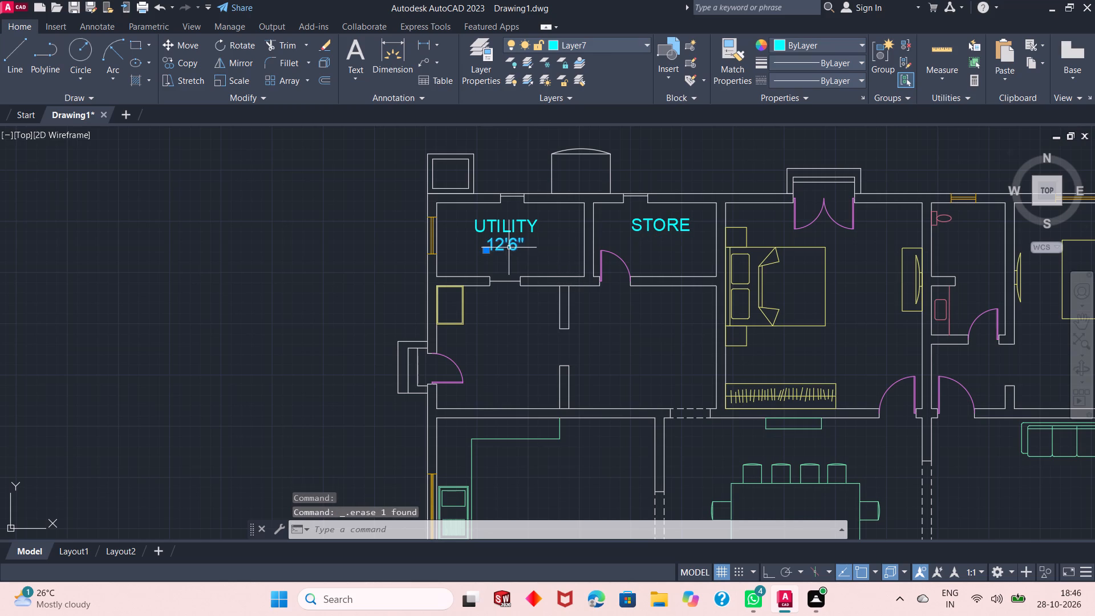
# Define an attribute with the tag 12'X6' and place it below the UTILITY label.
pyautogui.click(660, 94)
pyautogui.click(662, 111)
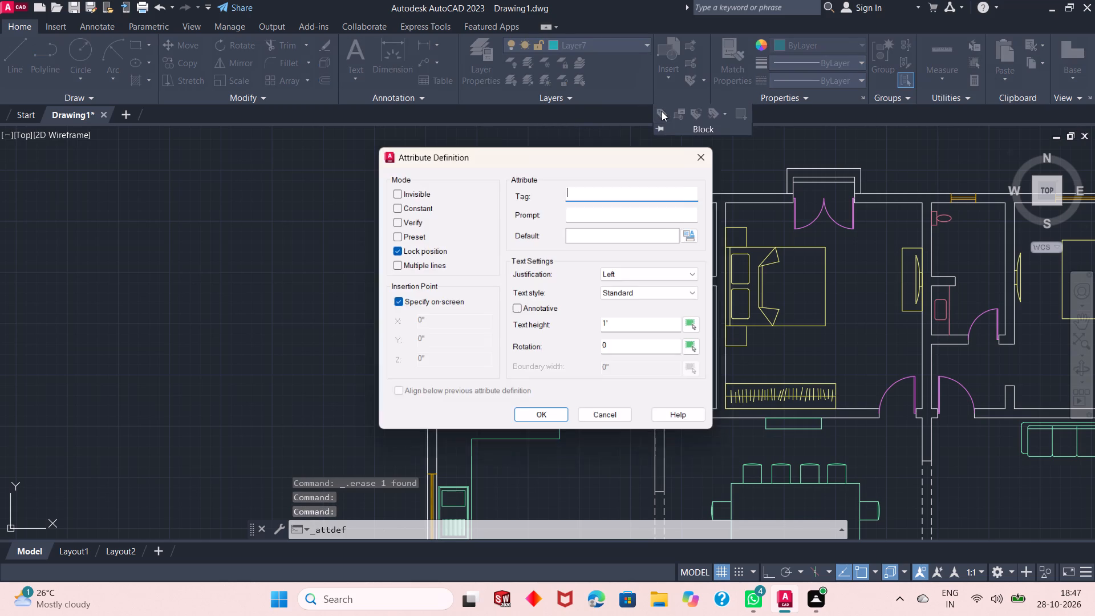
pyautogui.write("12'")
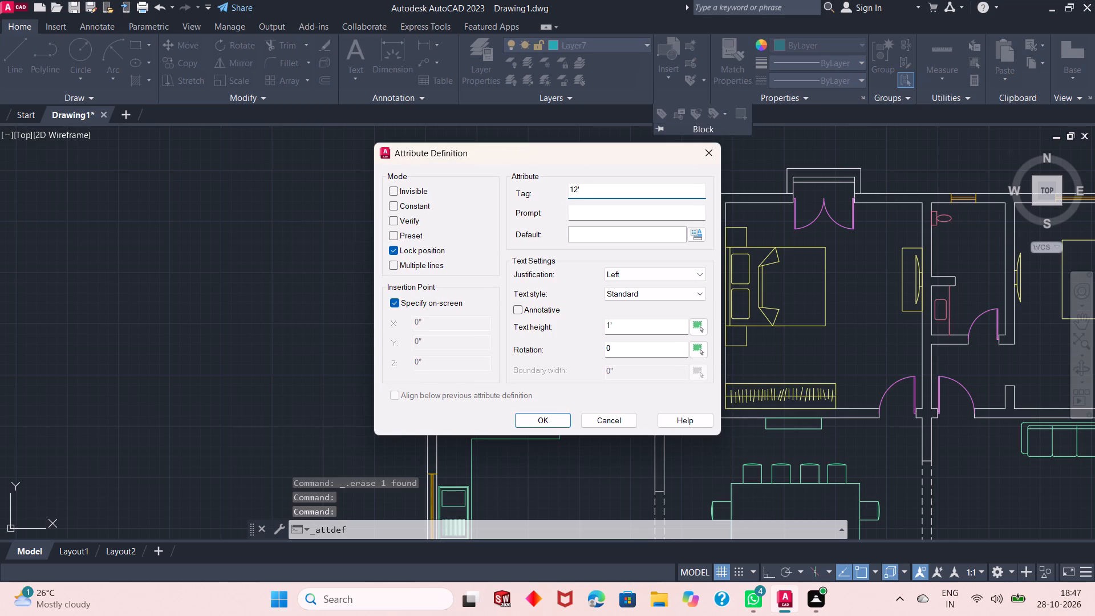
pyautogui.press('x')
pyautogui.write("6'")
pyautogui.press('Return')
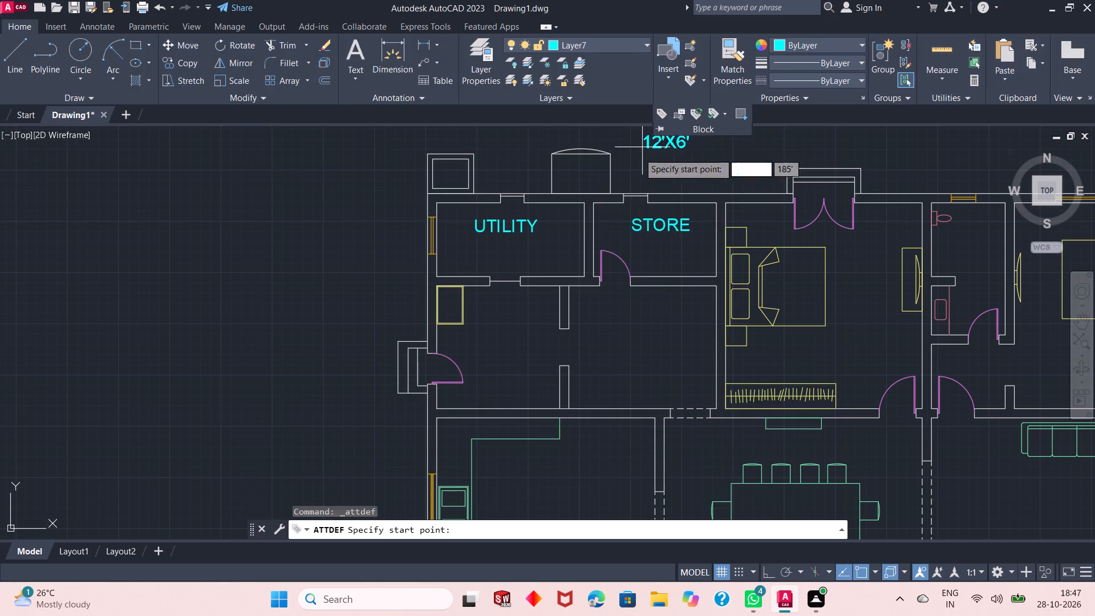
pyautogui.click(482, 251)
# Define an attribute with the tag 10'X6' and place it below the STORE label.
pyautogui.press('Return')
pyautogui.write("10'X6'")
pyautogui.press('Return')
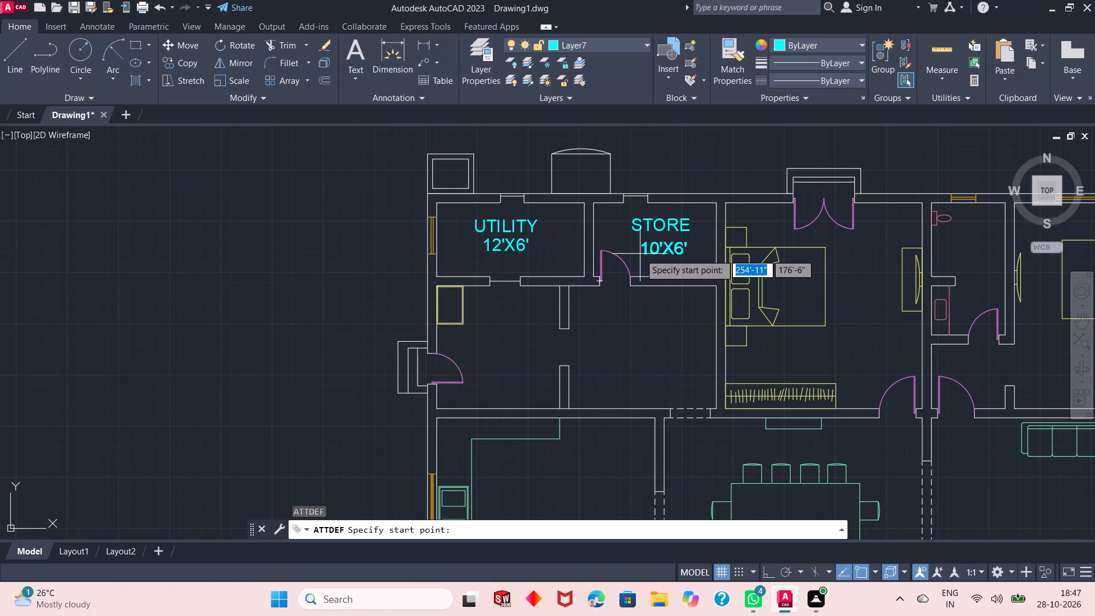
pyautogui.click(637, 251)
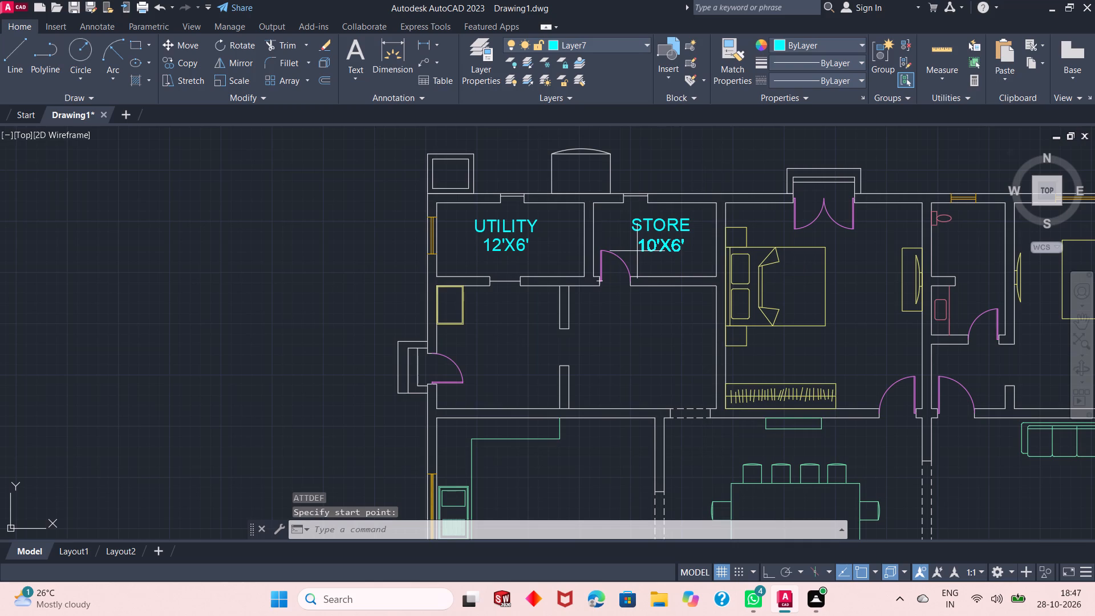
# Label the room south of the utility room with the attribute WORKAREA and the size attribute 10'X10' below it.
pyautogui.press('Return')
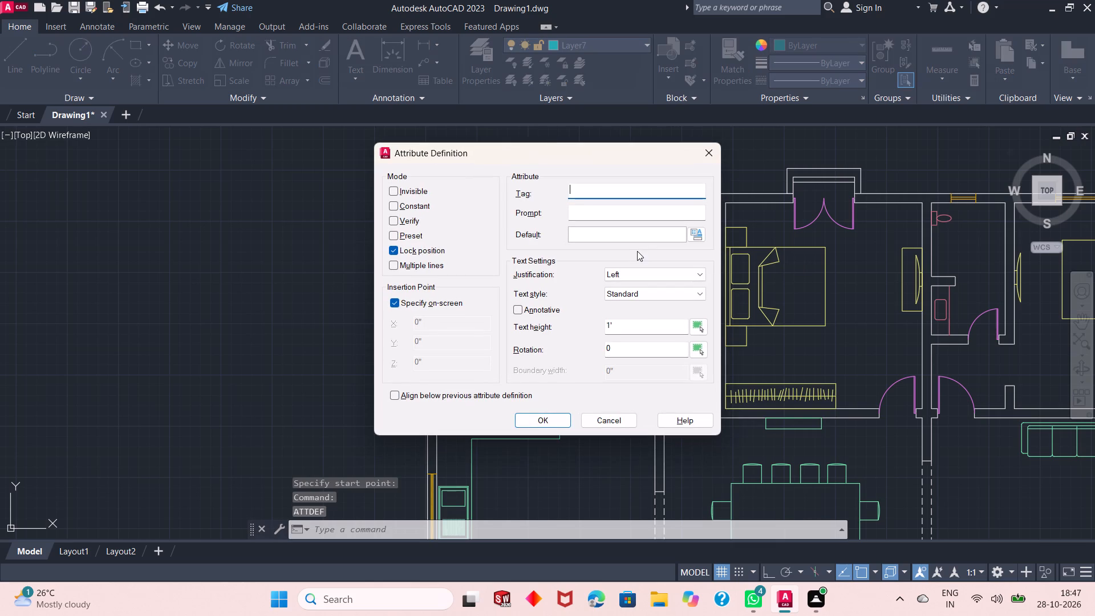
pyautogui.write('WORK')
pyautogui.write('AREA')
pyautogui.press('Return')
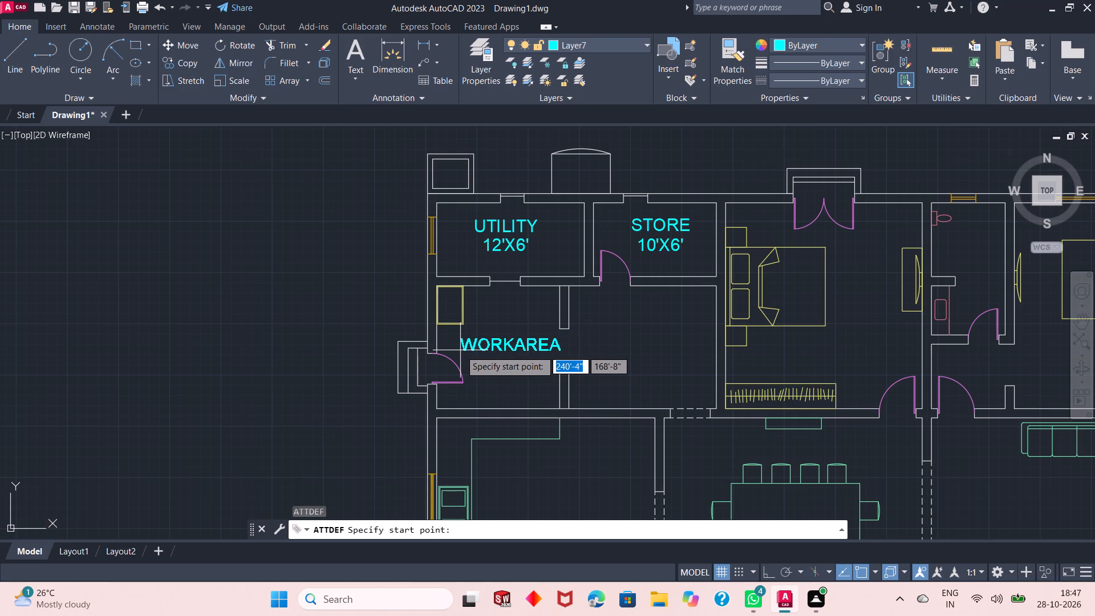
pyautogui.click(460, 351)
pyautogui.press('Return')
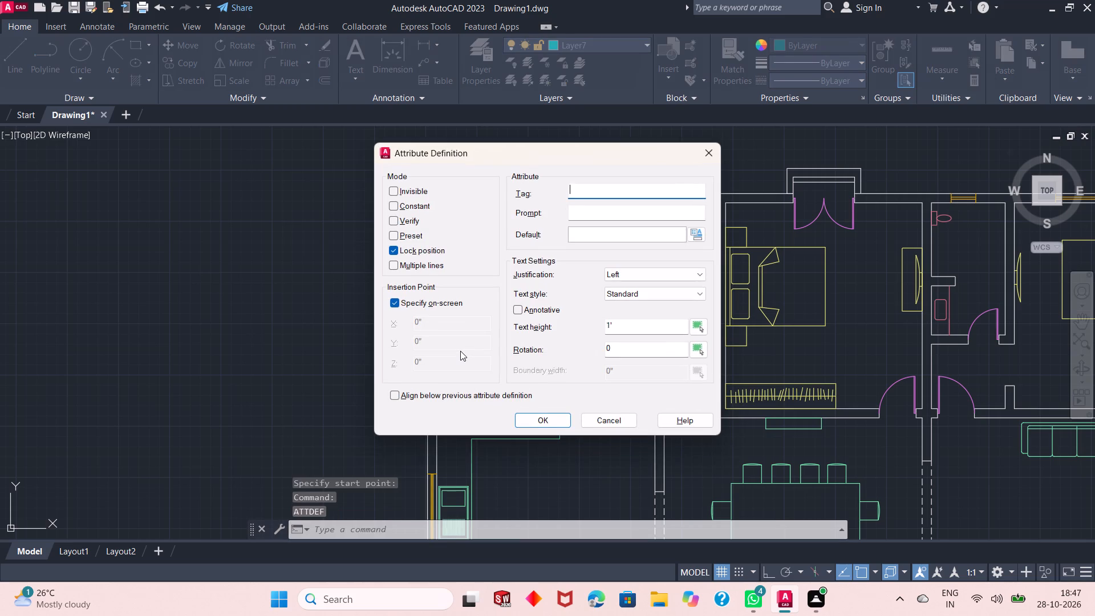
pyautogui.write("10'X10'")
pyautogui.press('Return')
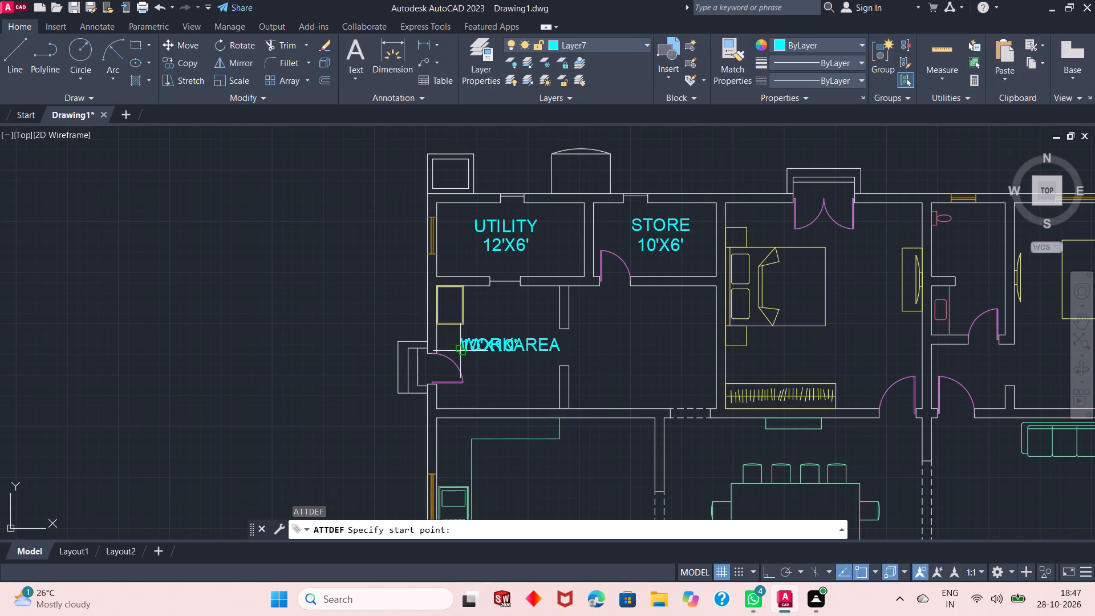
pyautogui.click(481, 368)
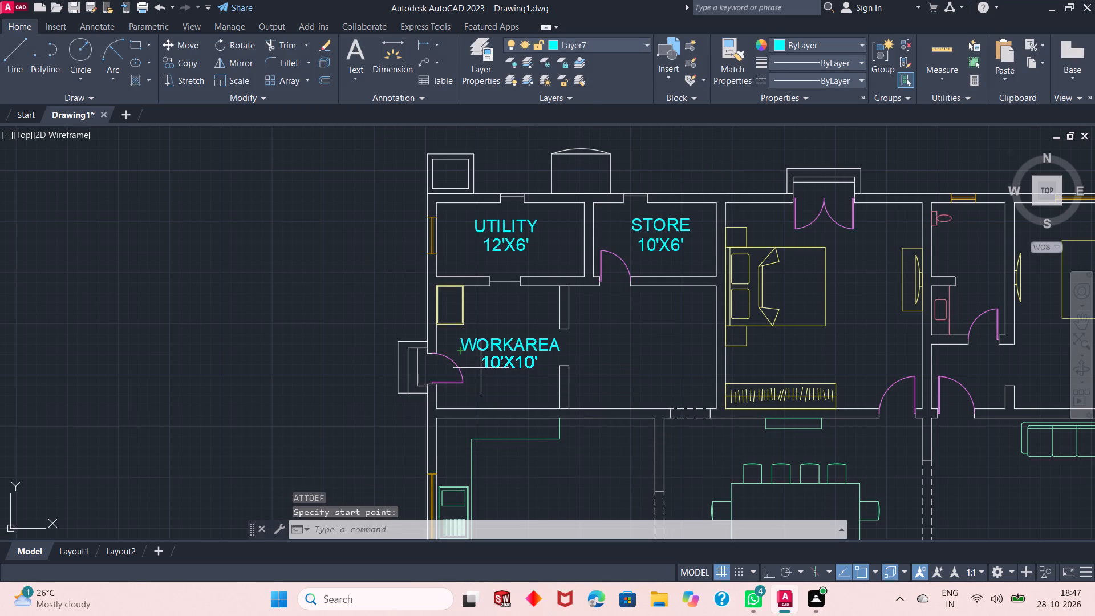
# Define an attribute with the tag STORE and place it in the room east of the work area.
pyautogui.press('space')
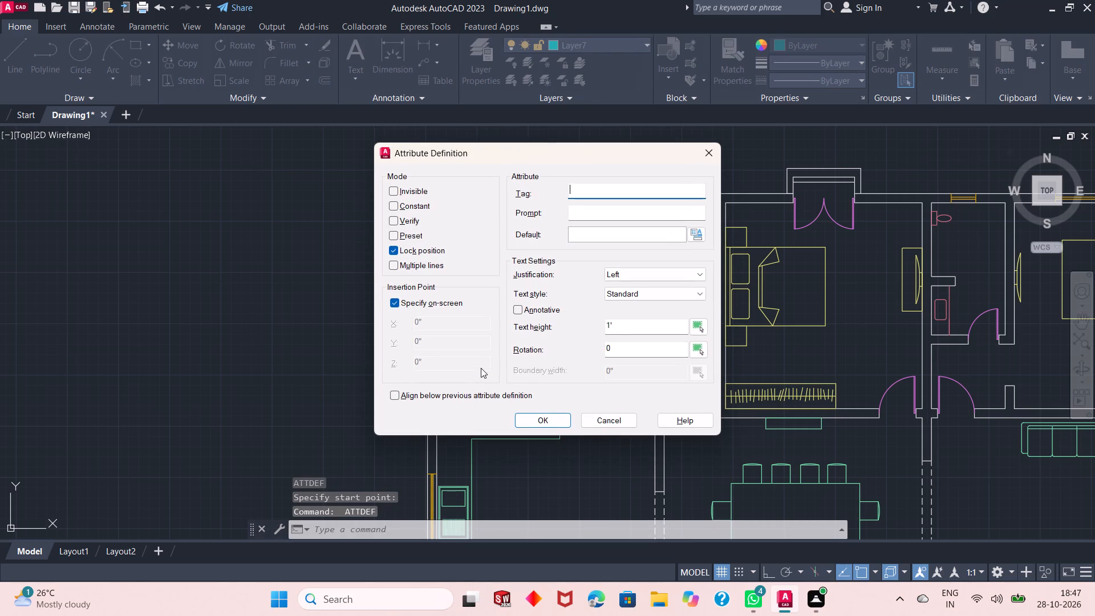
pyautogui.write('STORE')
pyautogui.press('Return')
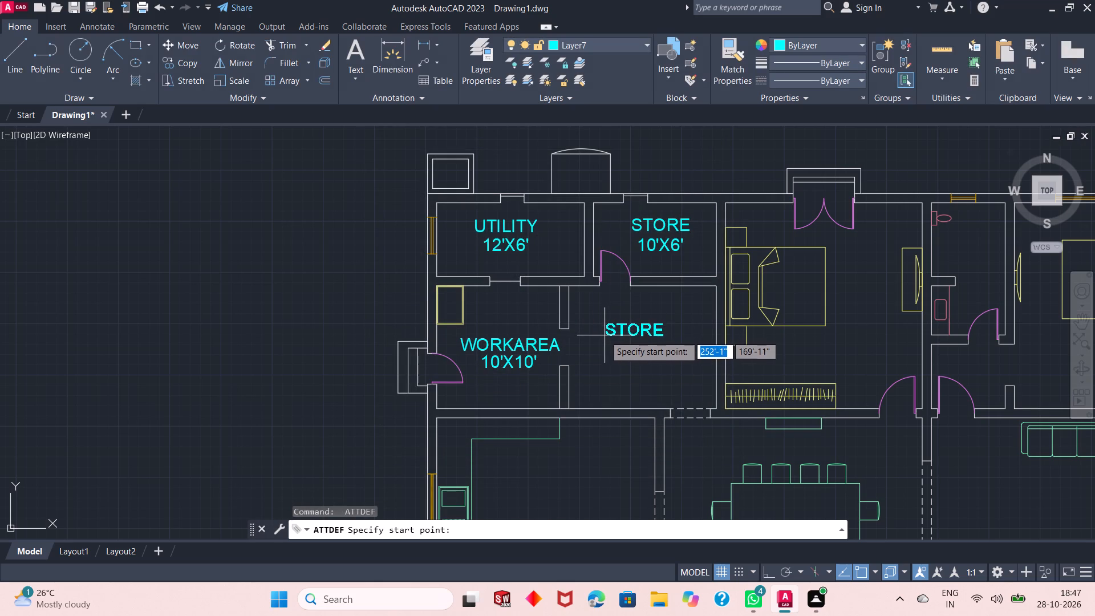
pyautogui.click(603, 338)
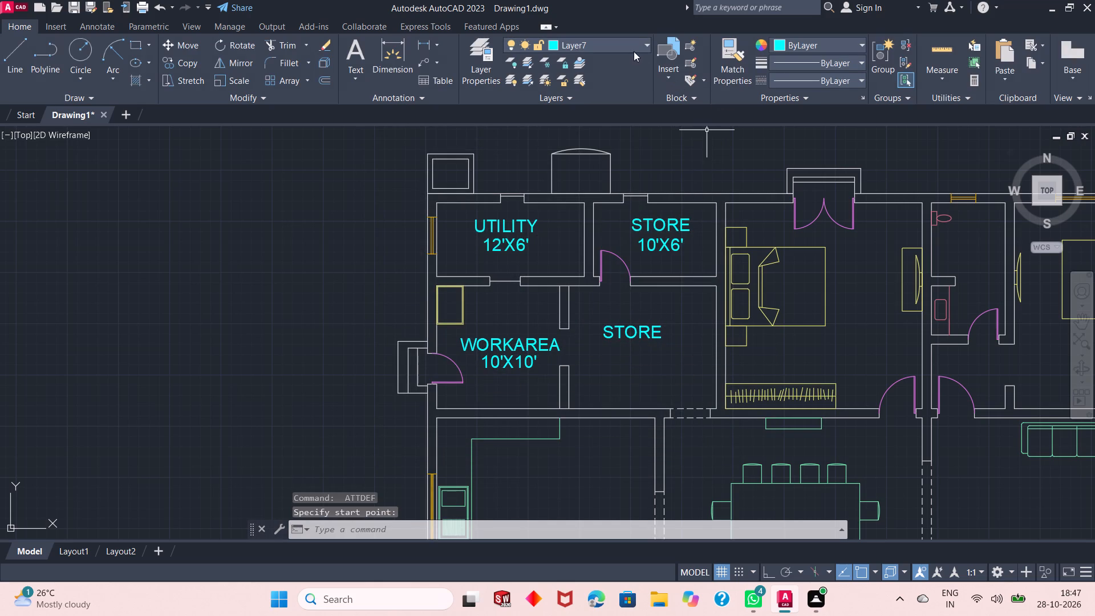
# On Layer4, draw a narrow rectangle along the east wall of the southern STORE room, starting at its north-east corner.
pyautogui.click(626, 45)
pyautogui.click(590, 126)
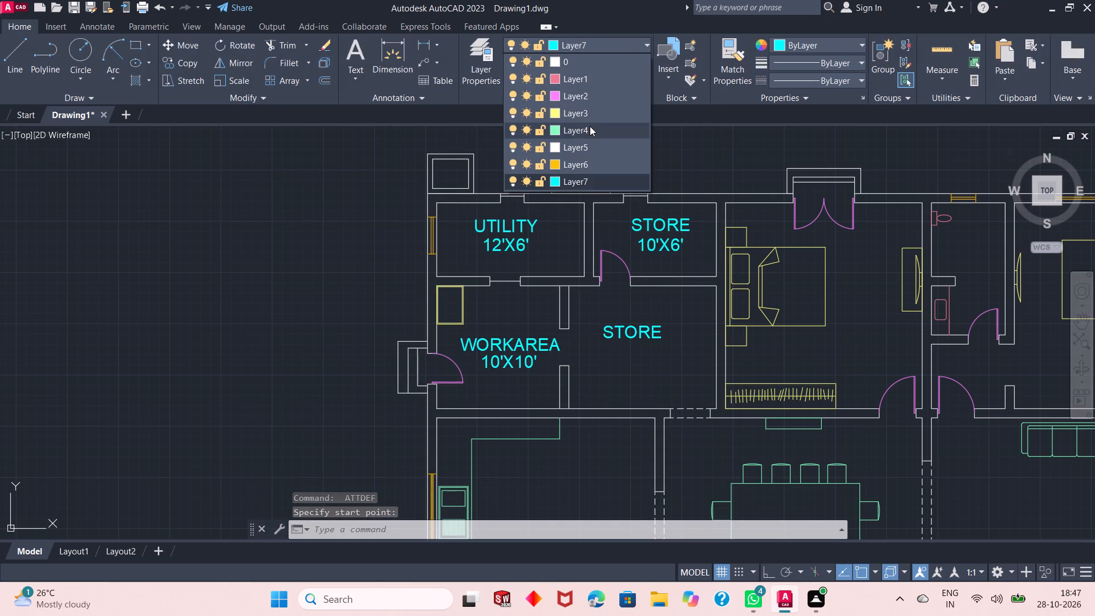
pyautogui.click(136, 51)
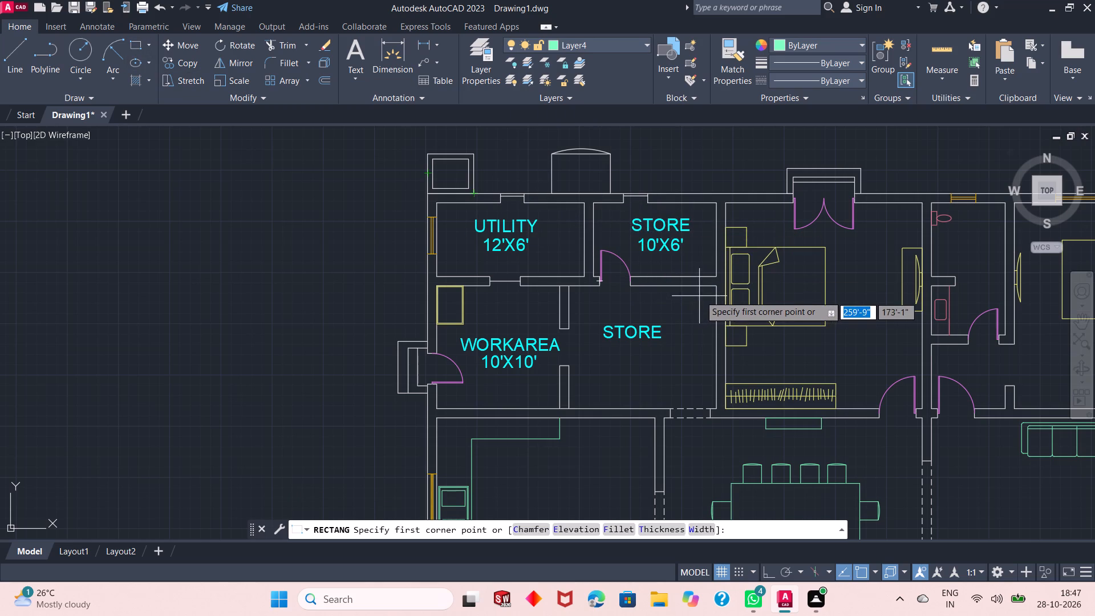
pyautogui.moveTo(715, 288); pyautogui.dragTo(704, 336)
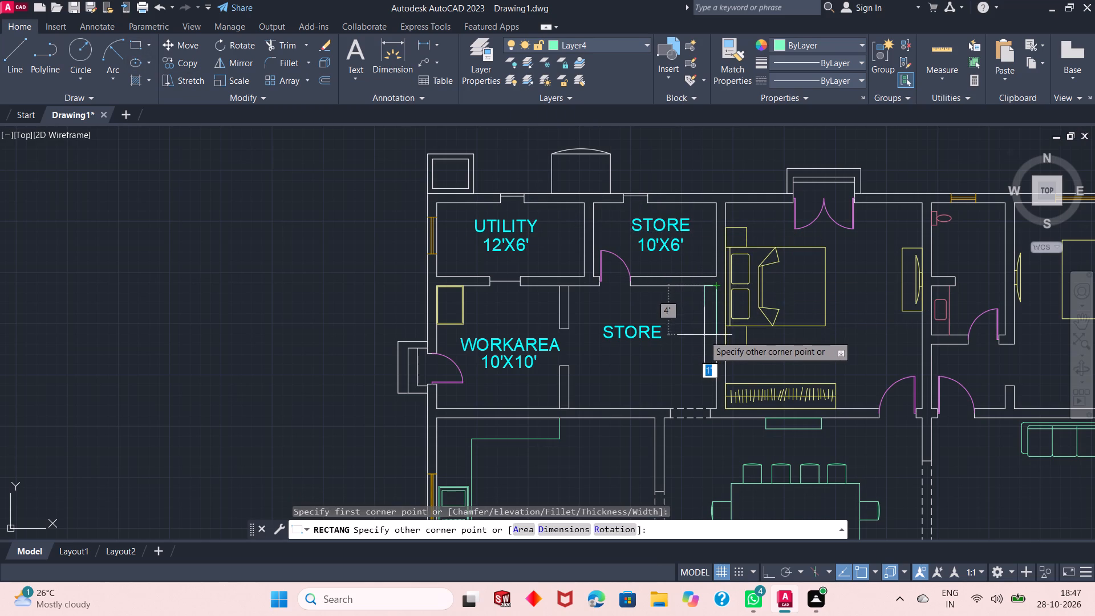
pyautogui.moveTo(704, 336); pyautogui.dragTo(695, 350)
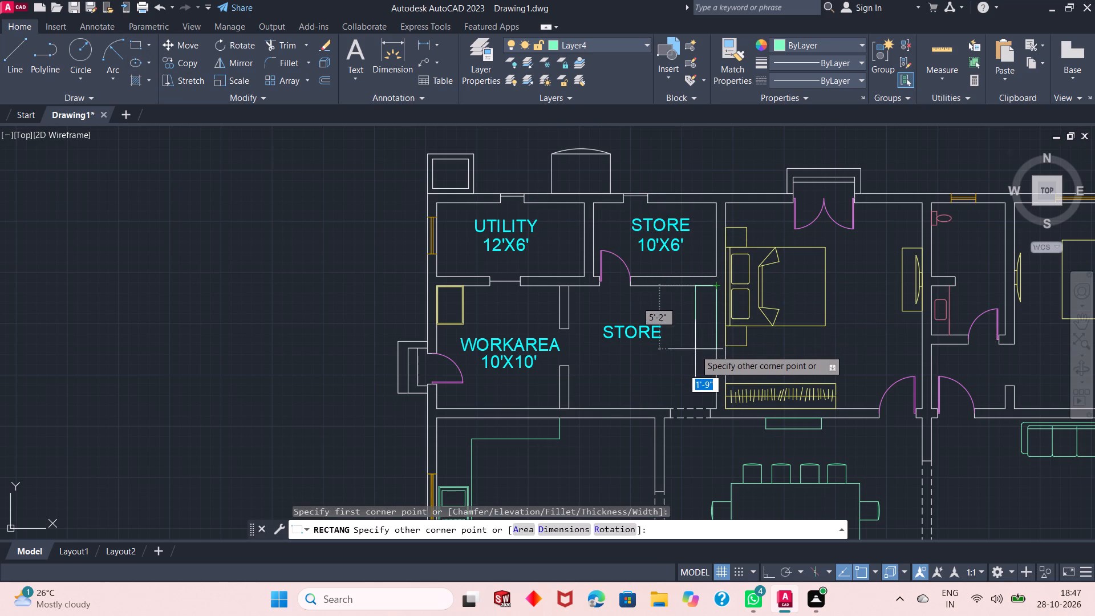
pyautogui.moveTo(695, 350); pyautogui.dragTo(692, 372)
pyautogui.click(692, 372)
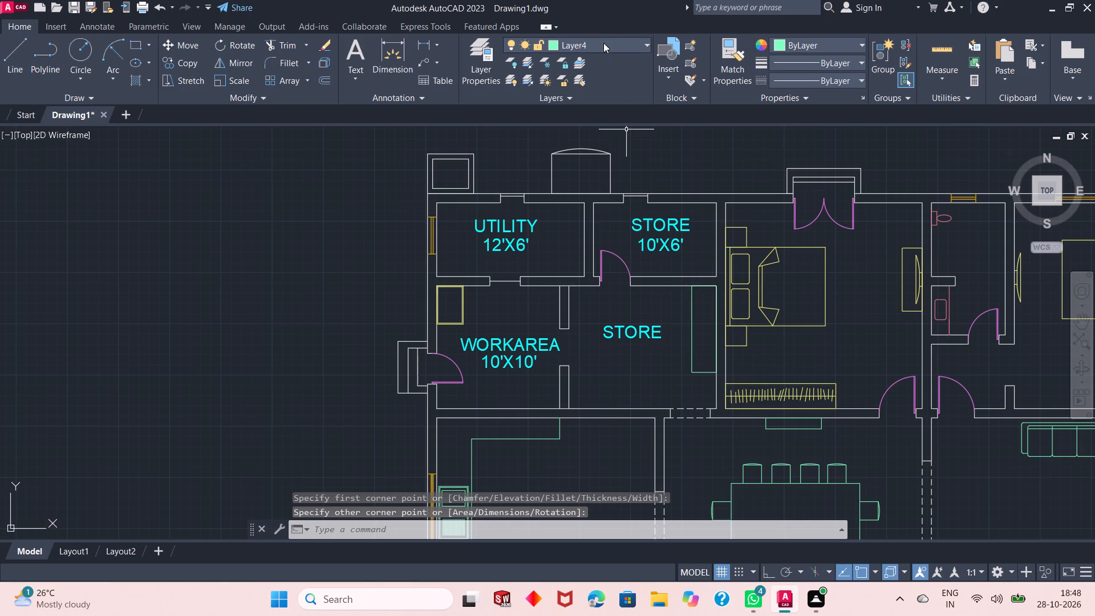
# Make the cyan Layer7 the current layer again.
pyautogui.click(599, 45)
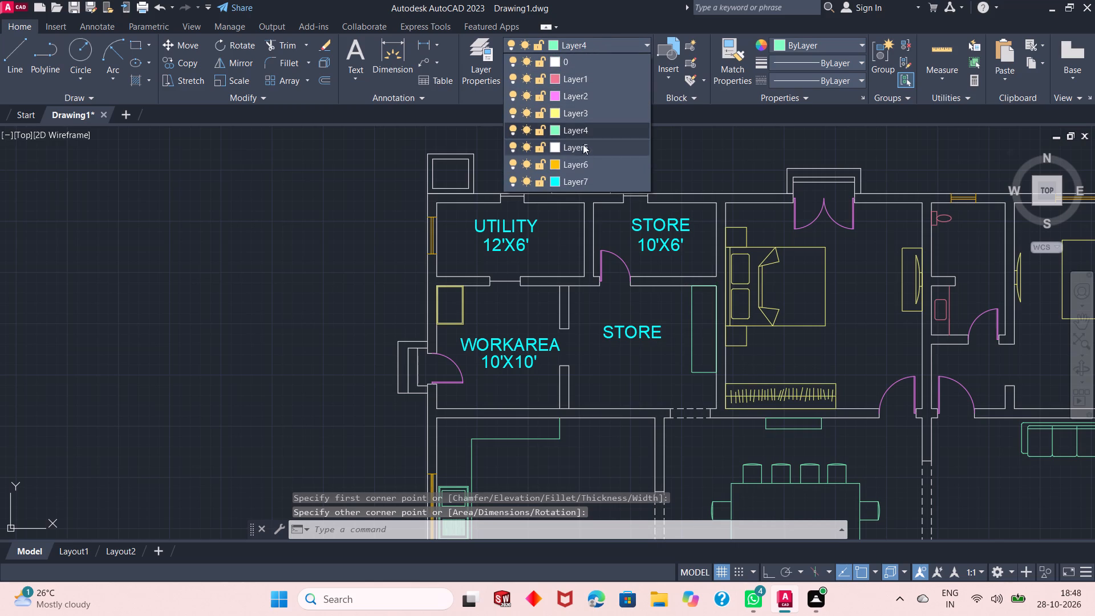
pyautogui.click(585, 178)
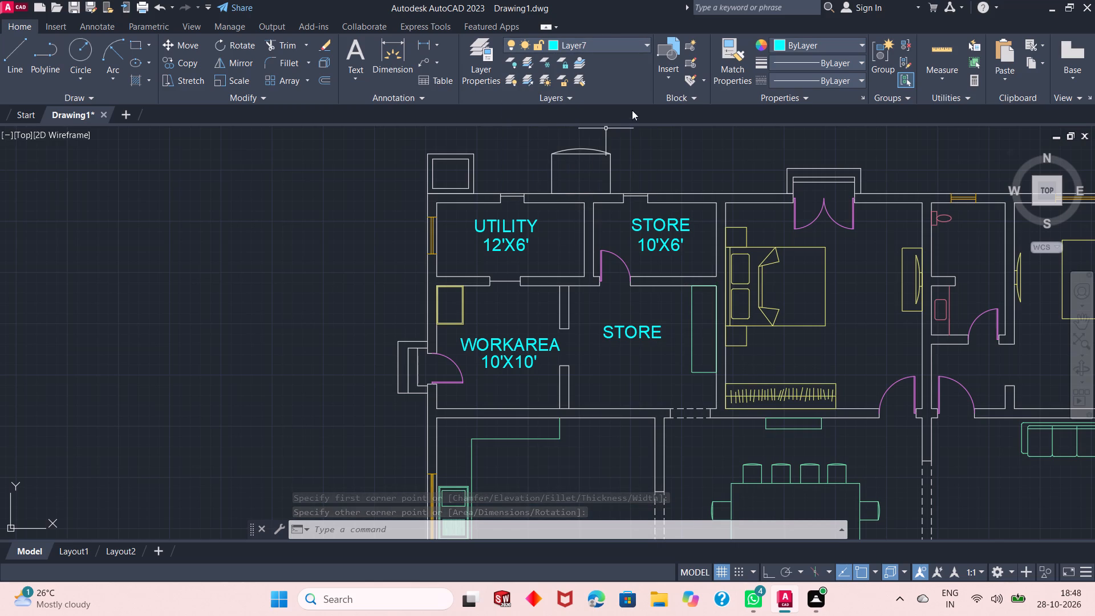
# Define an attribute with the tag 10'X6' and place it below the STORE label in the room east of the work area.
pyautogui.click(680, 95)
pyautogui.click(662, 115)
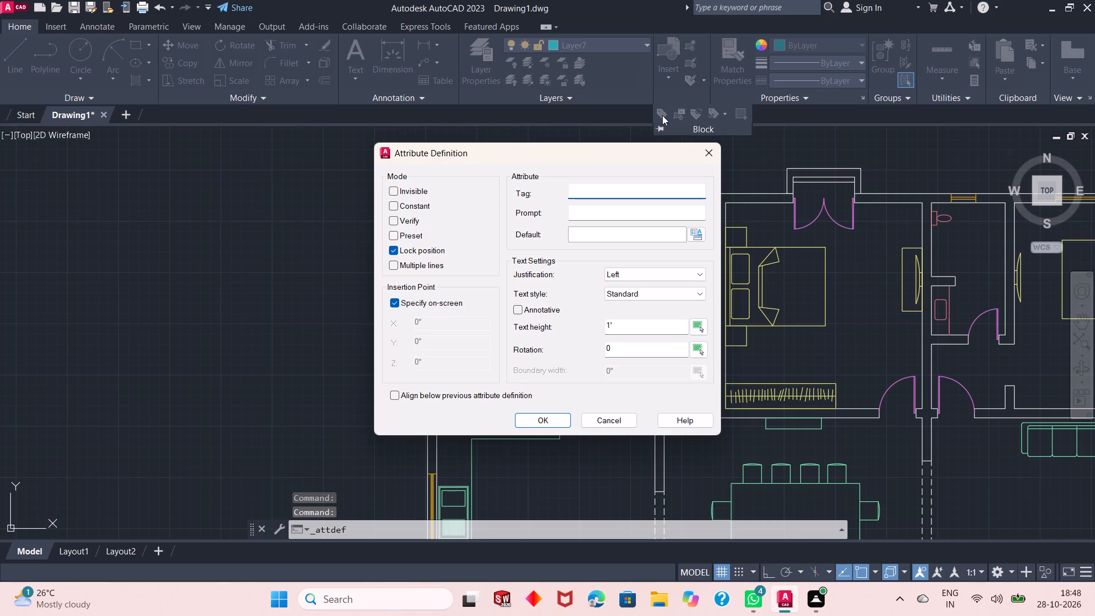
pyautogui.write("10'X")
pyautogui.press('6')
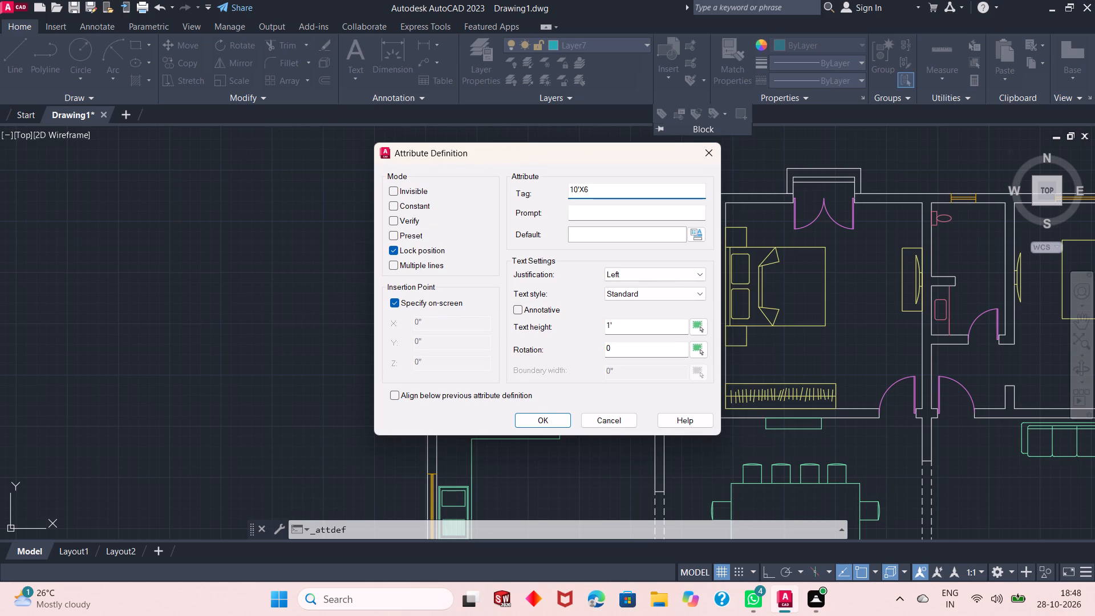
pyautogui.press("'")
pyautogui.press('Return')
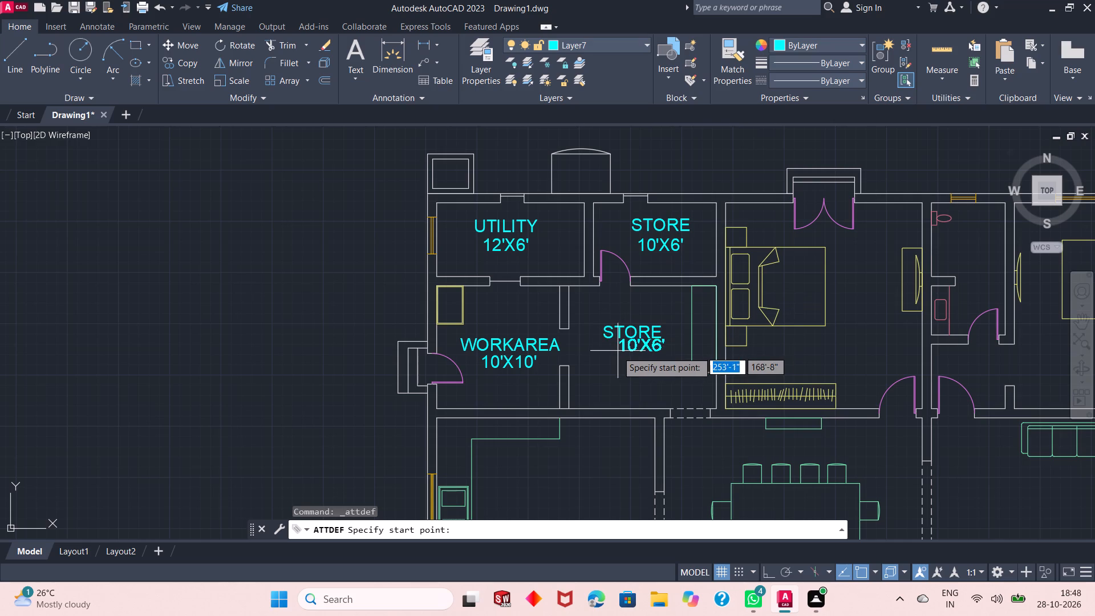
pyautogui.click(609, 358)
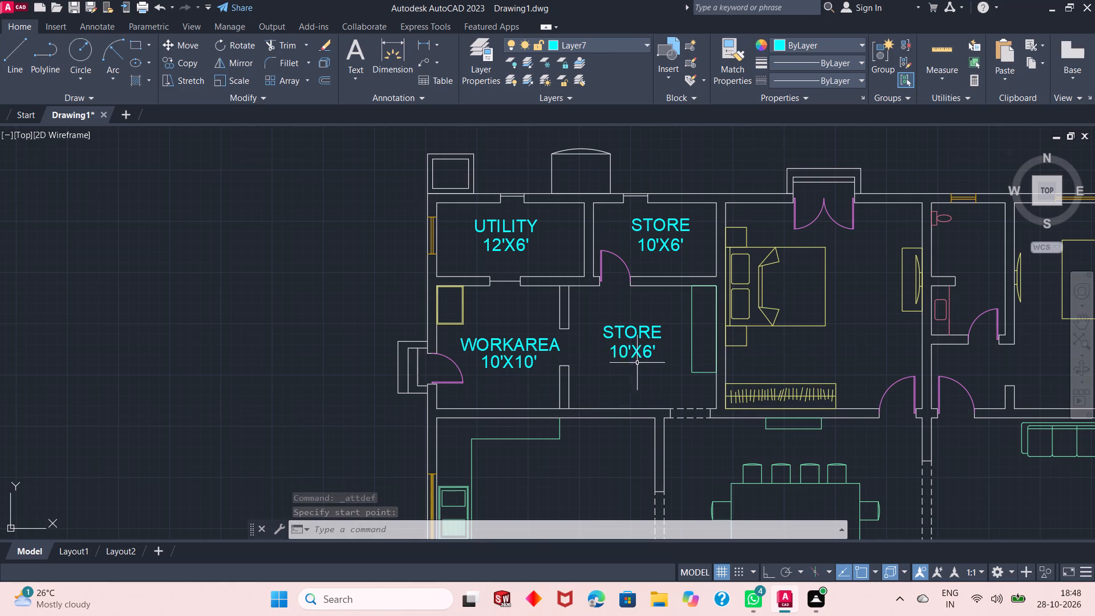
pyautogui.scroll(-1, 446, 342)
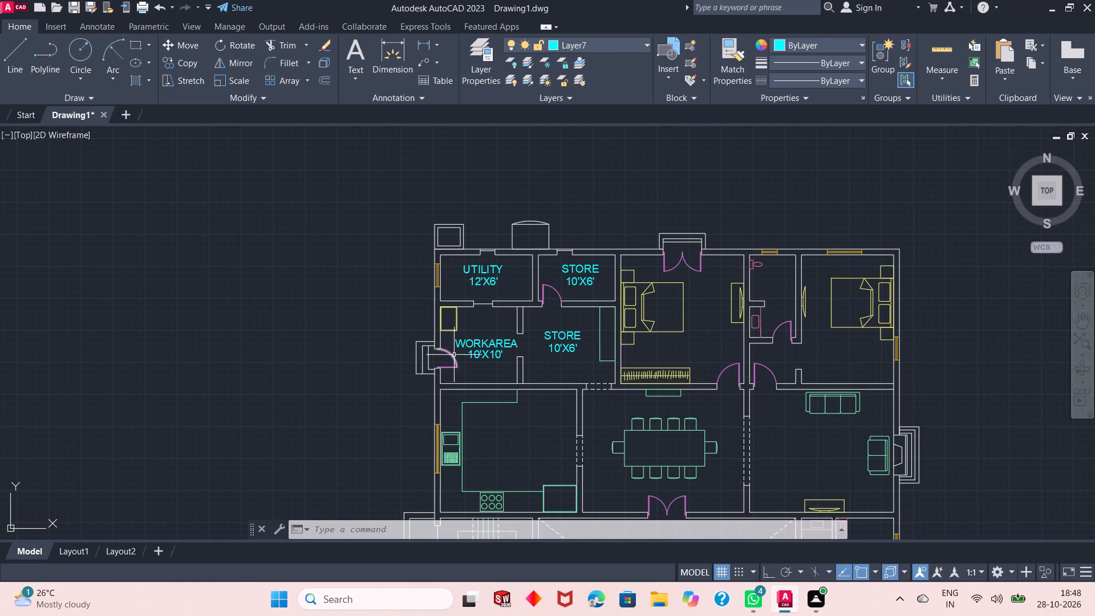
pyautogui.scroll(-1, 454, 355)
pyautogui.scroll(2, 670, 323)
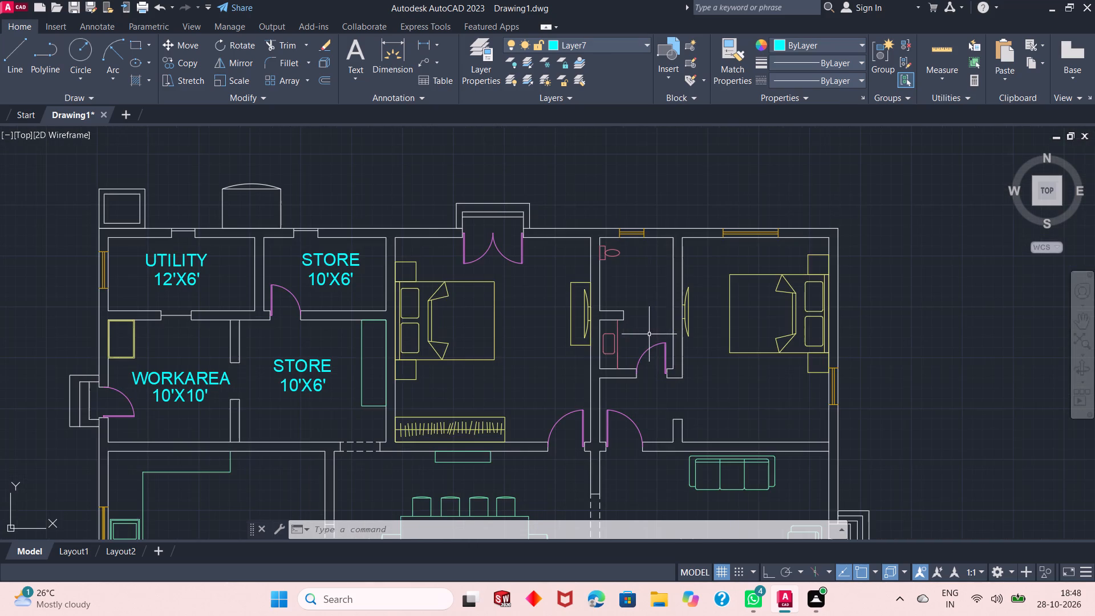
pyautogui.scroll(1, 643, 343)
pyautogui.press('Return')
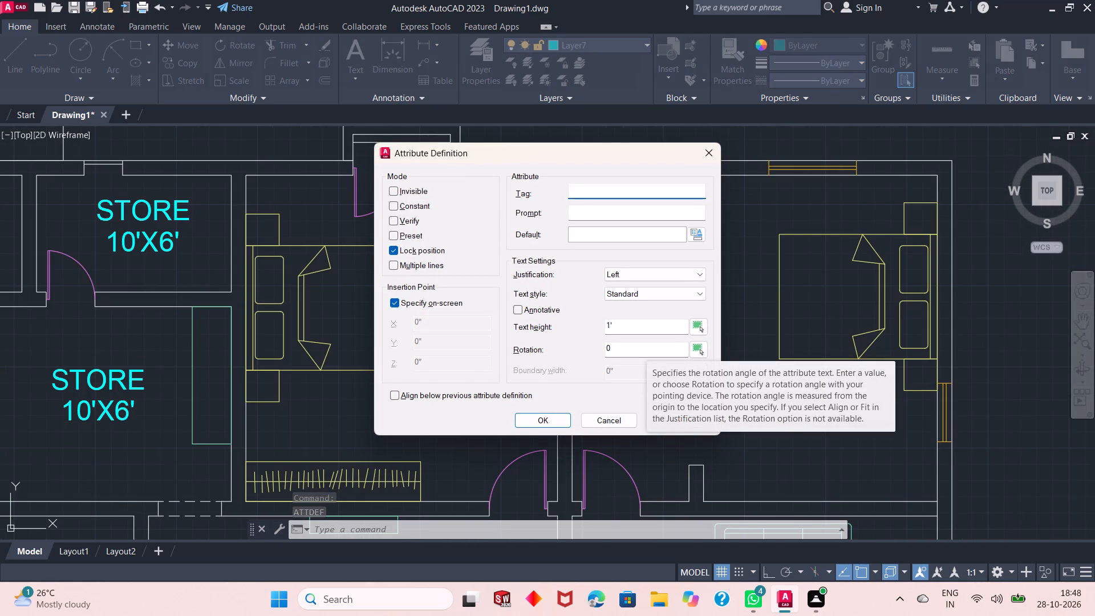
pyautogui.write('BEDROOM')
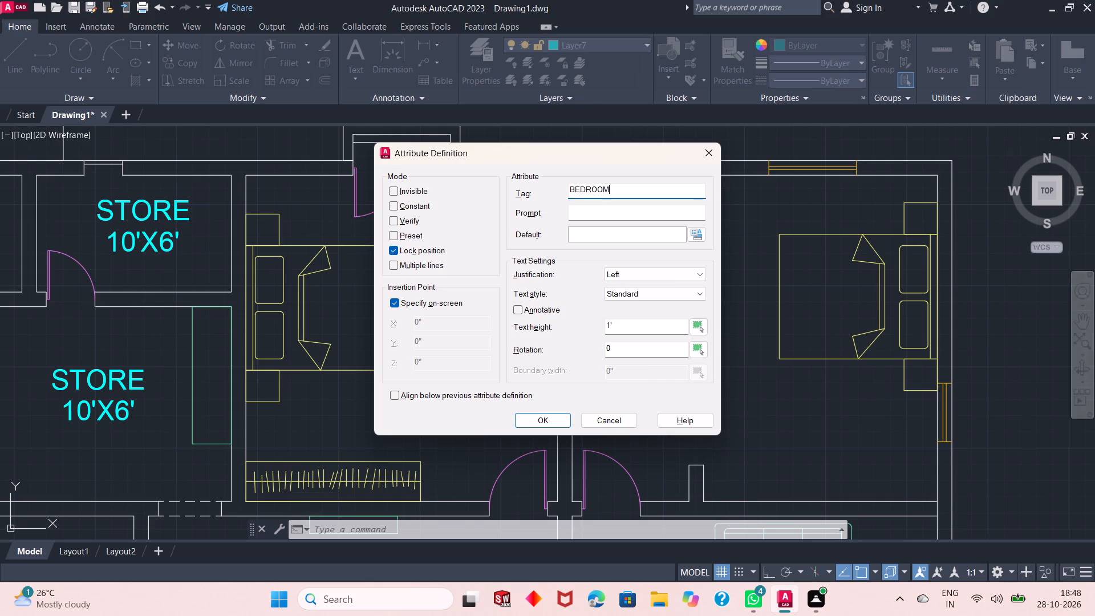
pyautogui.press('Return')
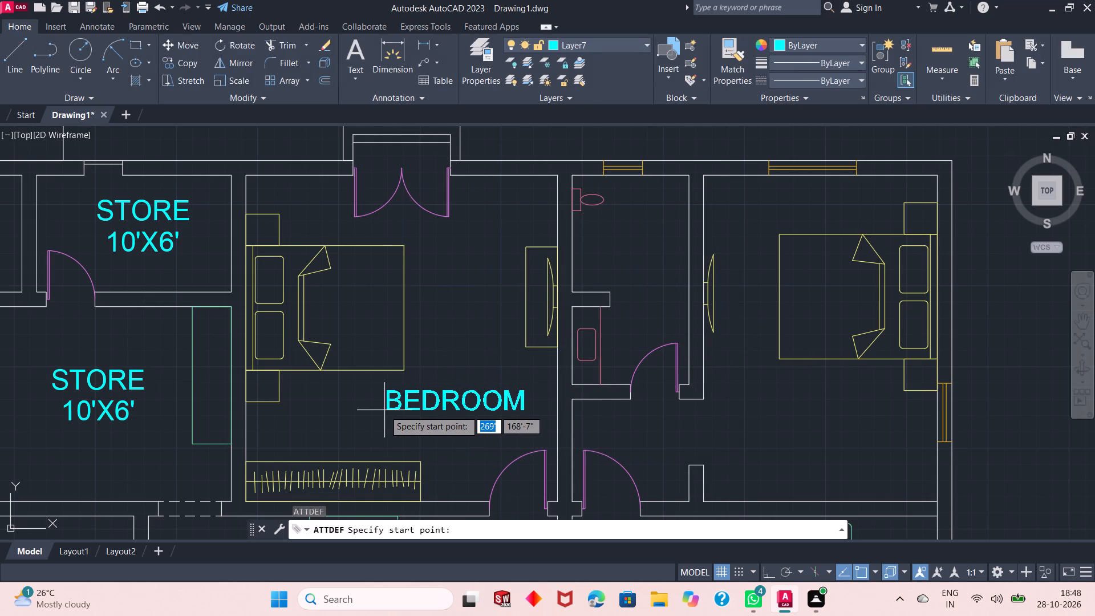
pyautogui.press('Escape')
# Label the bedroom east of the store rooms with the attribute BEDROOM4 and the size attribute 16'X14' below it, between bed and wardrobe.
pyautogui.press('Return')
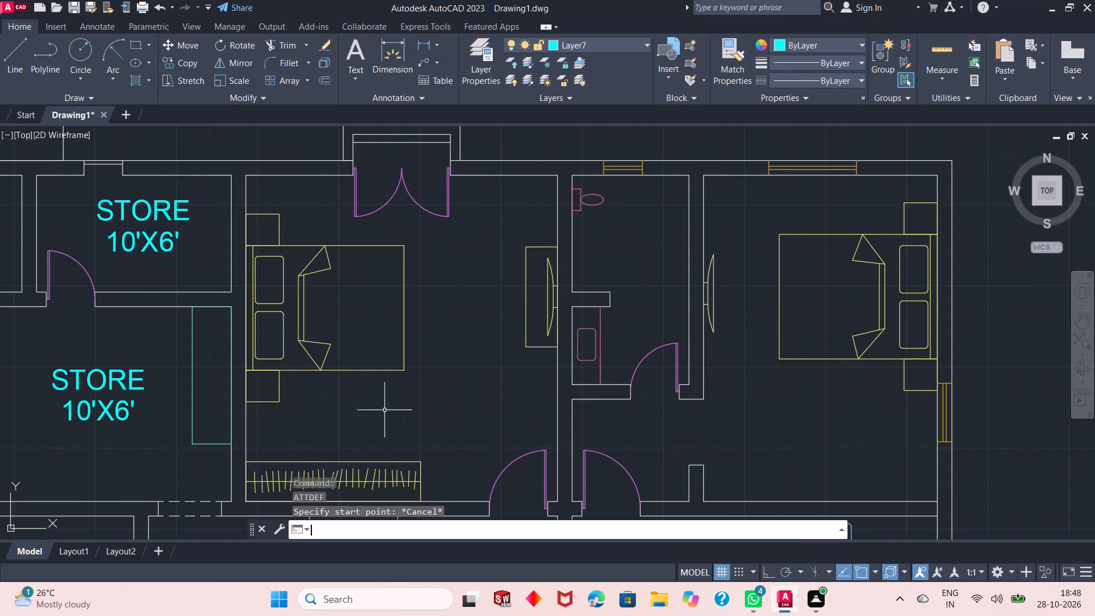
pyautogui.write('BEDR')
pyautogui.write('OOM4')
pyautogui.press('Return')
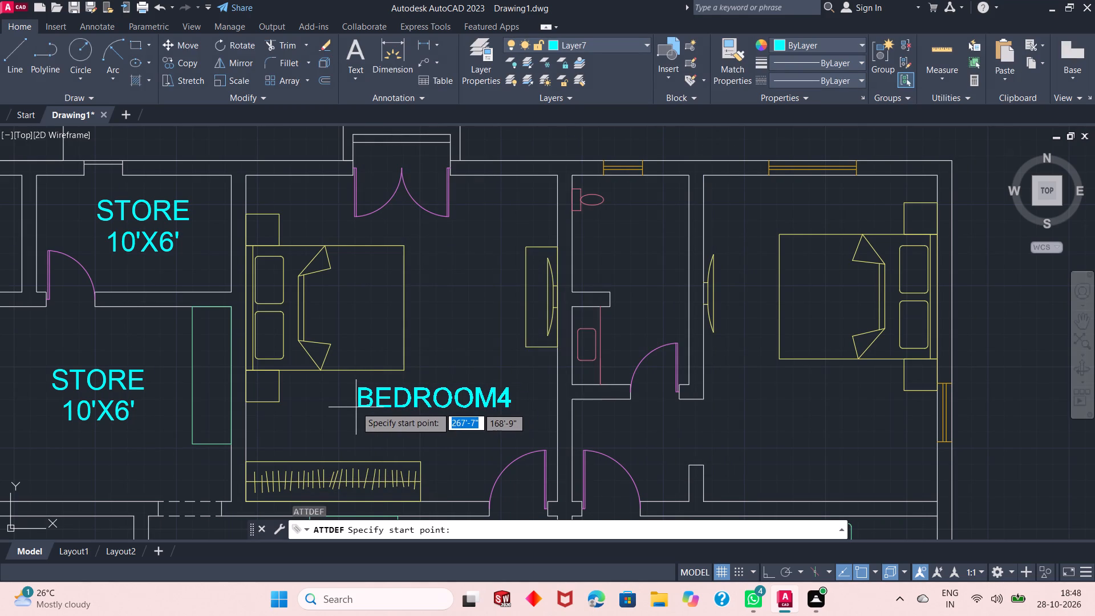
pyautogui.click(356, 407)
pyautogui.press('Return')
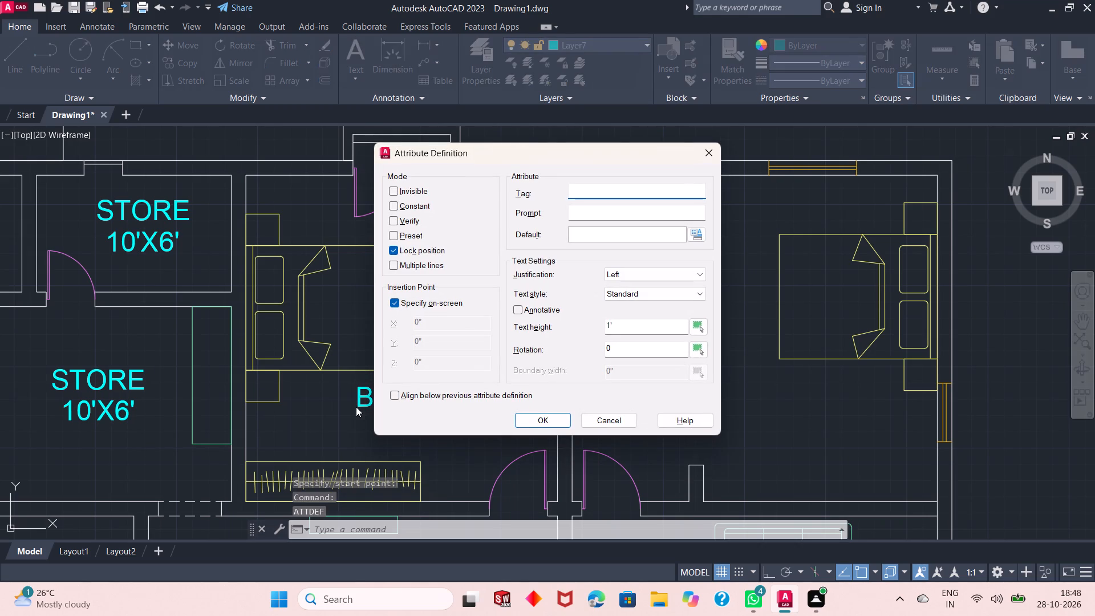
pyautogui.write("16'X")
pyautogui.write("14'")
pyautogui.press('Return')
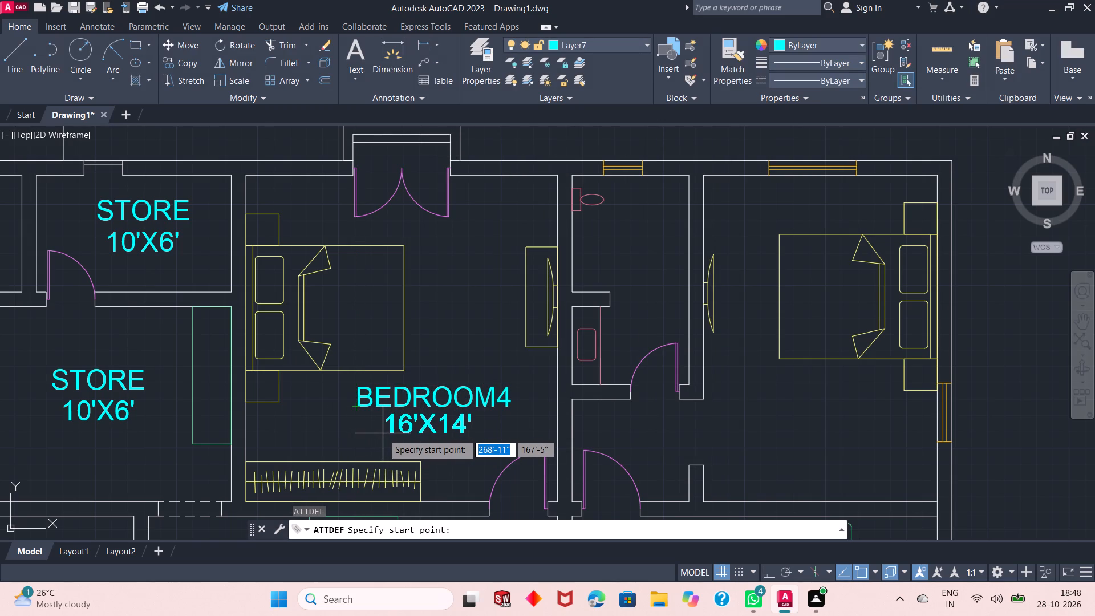
pyautogui.click(383, 433)
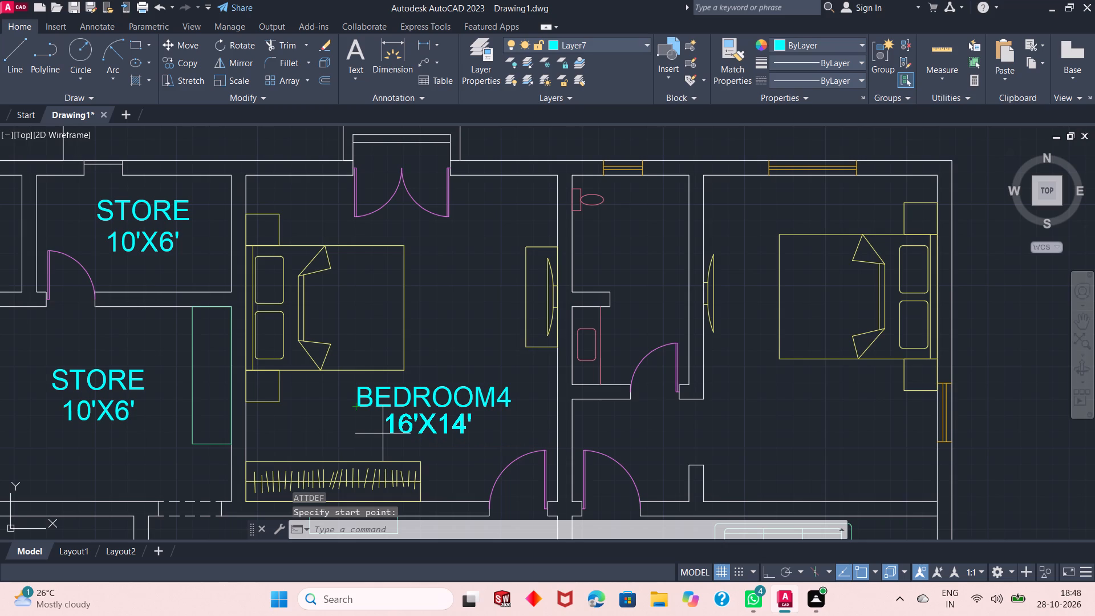
# Label the bathroom between the two northern bedrooms with the attribute BATH and the size attribute 8'X6' below it.
pyautogui.press('Return')
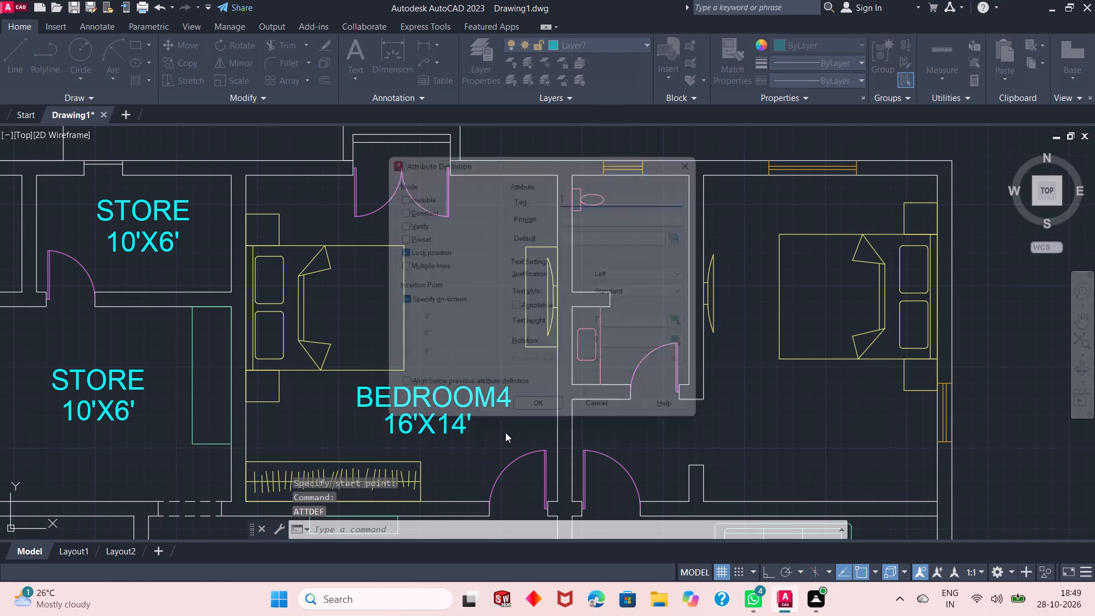
pyautogui.write('BATH')
pyautogui.press('Return')
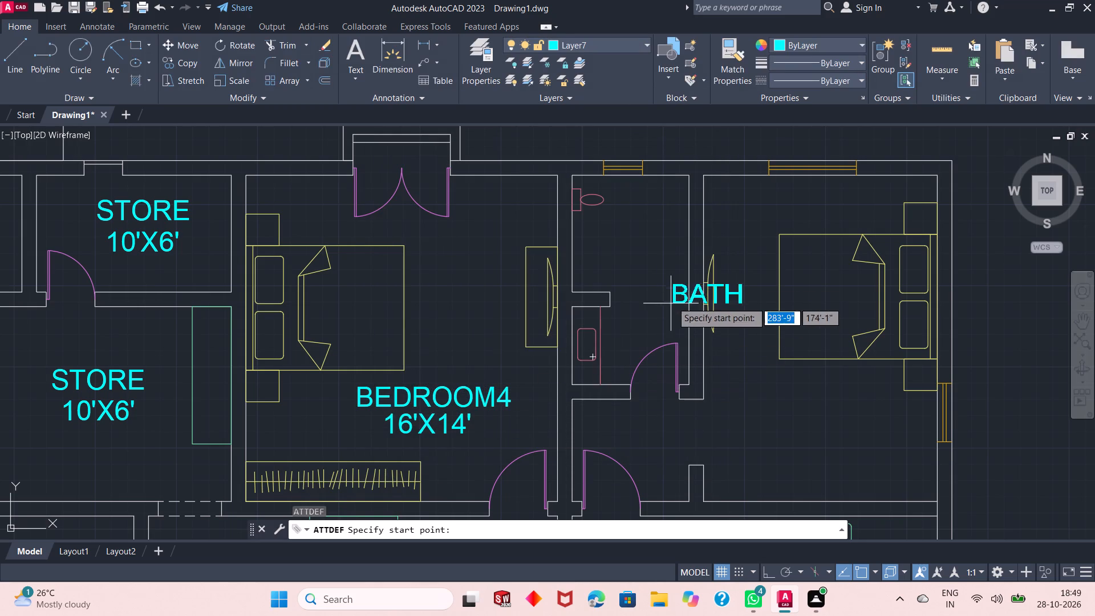
pyautogui.click(602, 243)
pyautogui.press('space')
pyautogui.write("8'X6'")
pyautogui.press('Return')
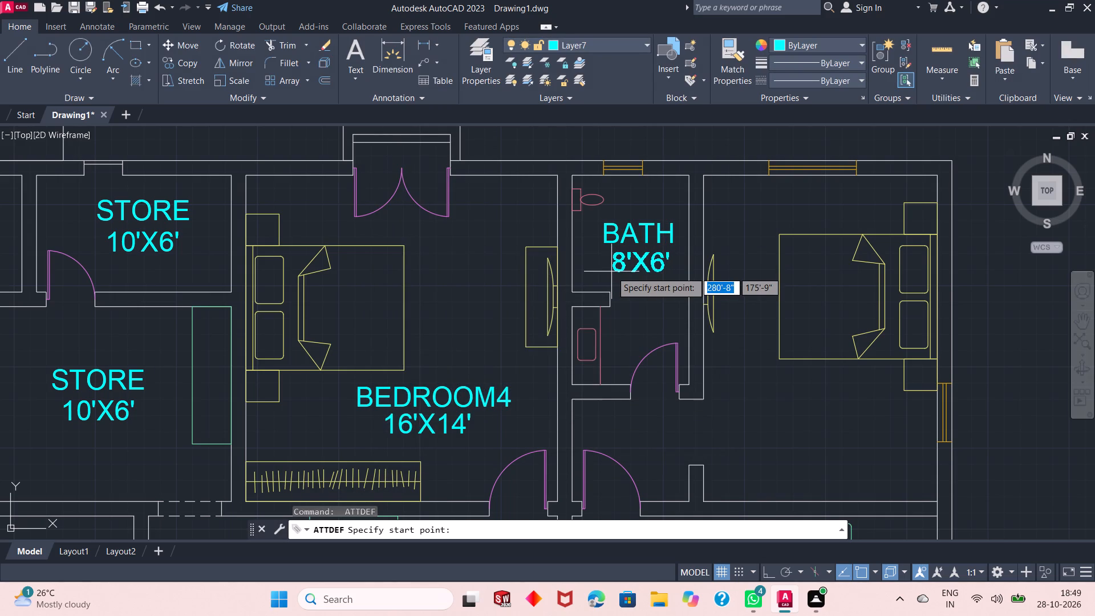
pyautogui.click(609, 270)
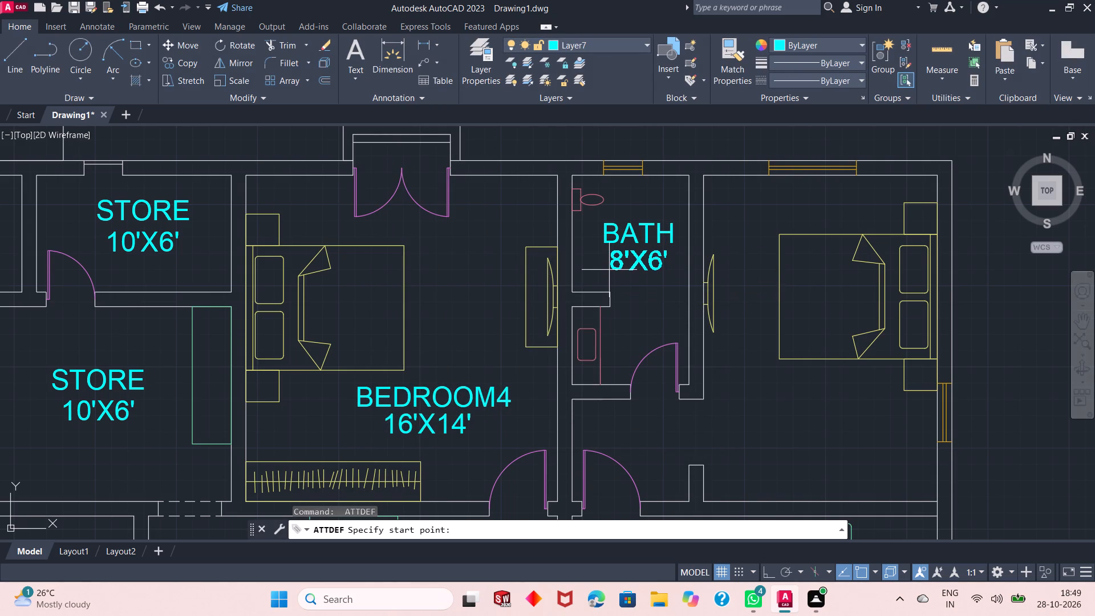
# Label the north-east bedroom with the attribute BEDROOM5 south of the bed and the attribute GUEST below it.
pyautogui.press('space')
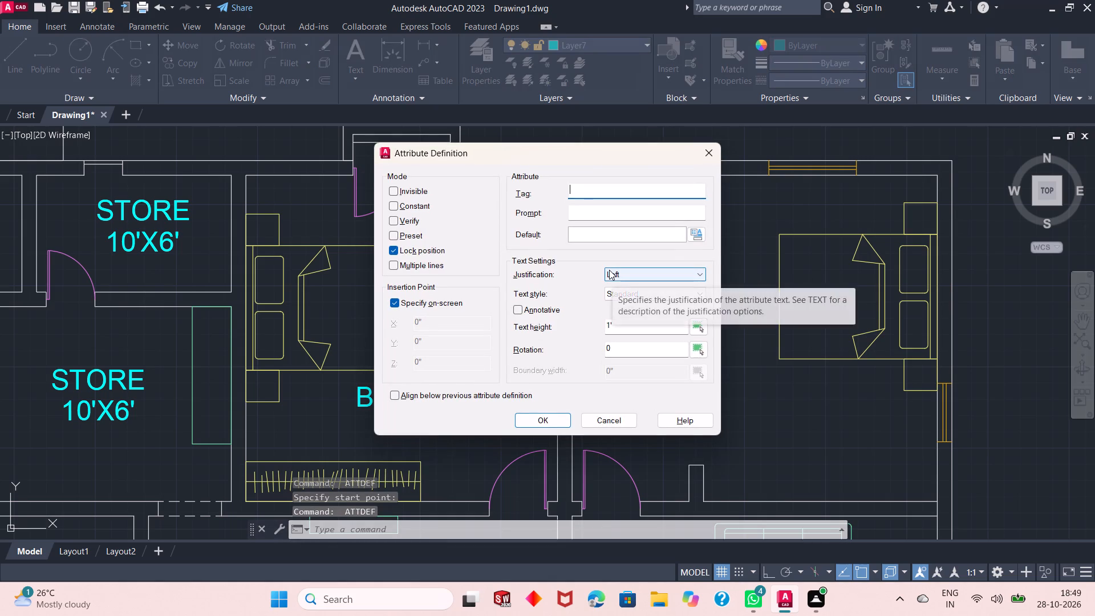
pyautogui.write('BEDROOM')
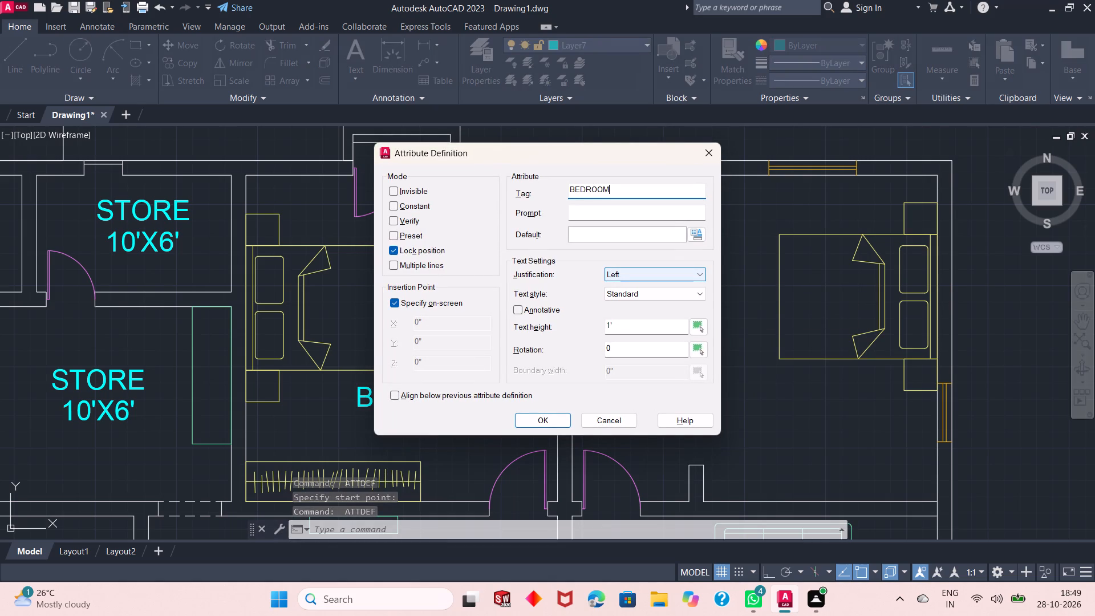
pyautogui.press('5')
pyautogui.press('Return')
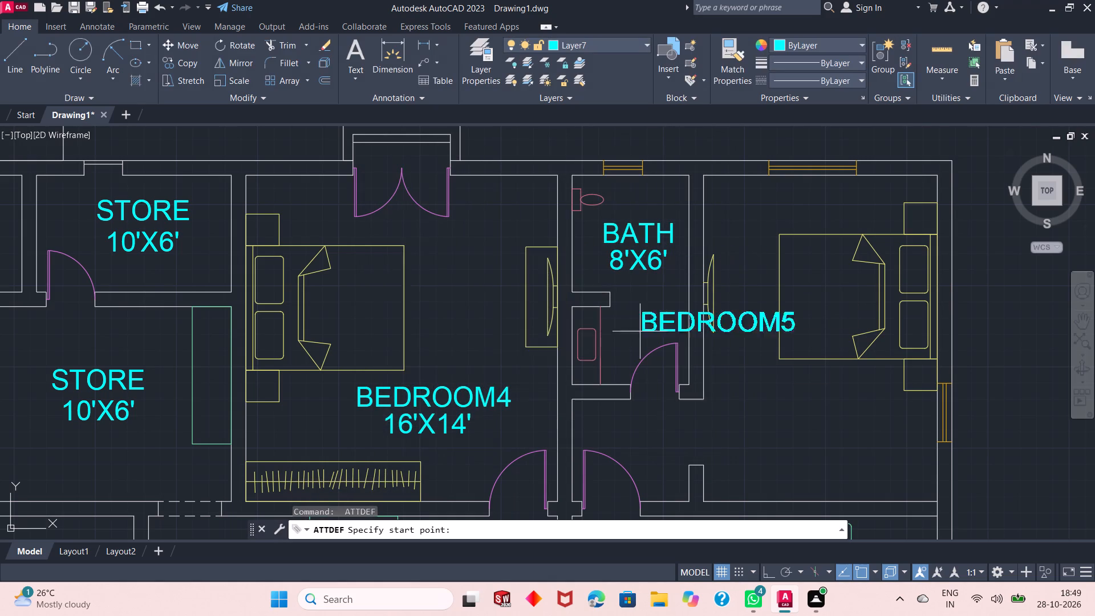
pyautogui.click(734, 416)
pyautogui.press('Return')
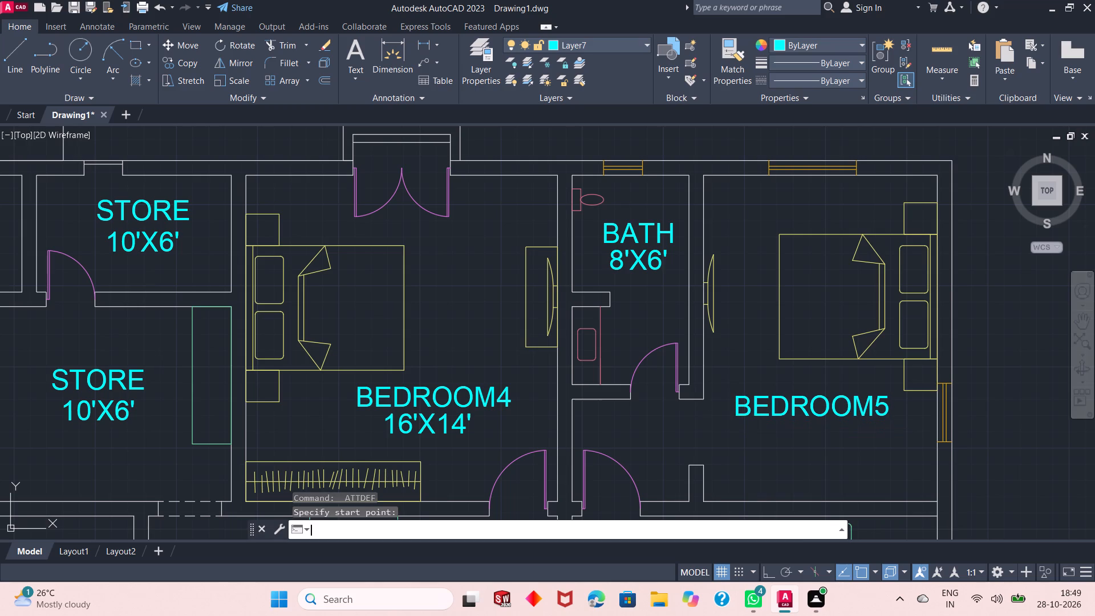
pyautogui.write('GUEST')
pyautogui.press('Return')
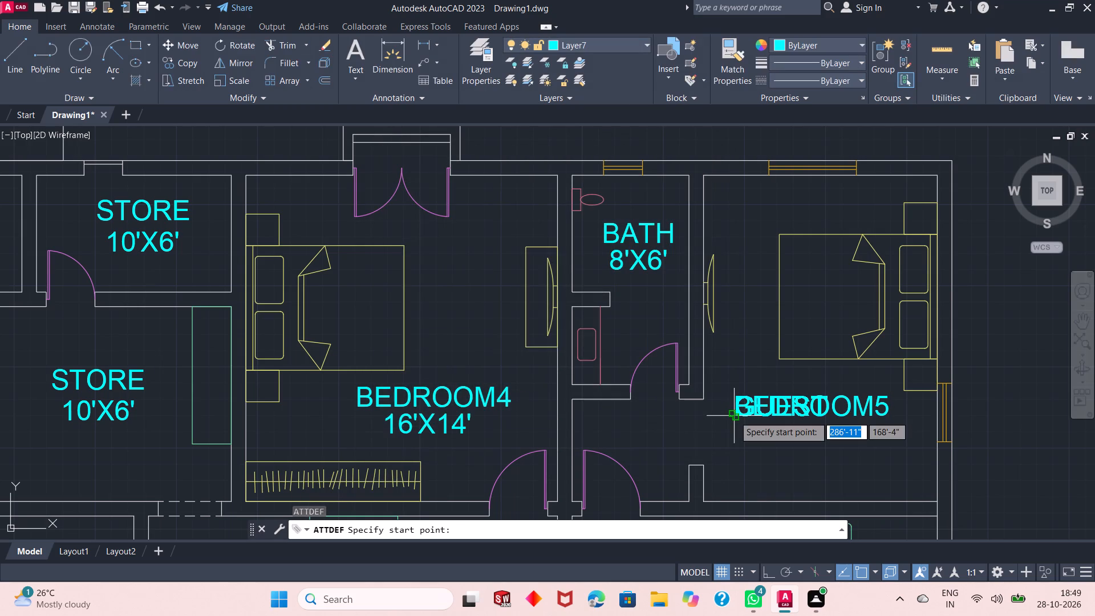
pyautogui.click(759, 443)
# Define an attribute with the tag 16'X4' and place it below the GUEST label in the north-east bedroom.
pyautogui.press('Return')
pyautogui.write("16'")
pyautogui.press('x')
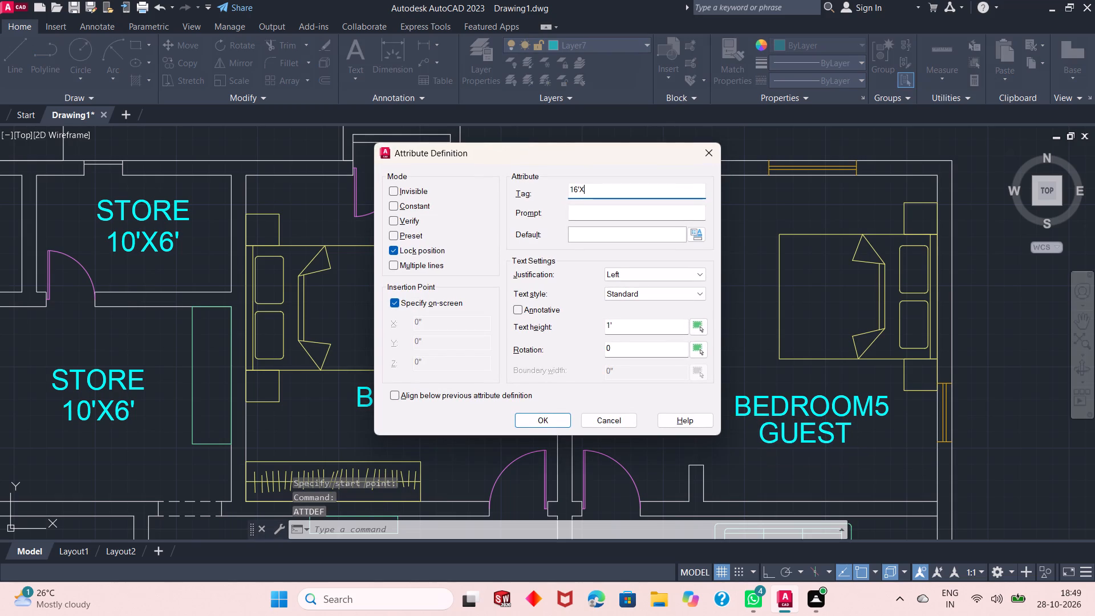
pyautogui.write("4'")
pyautogui.press('Return')
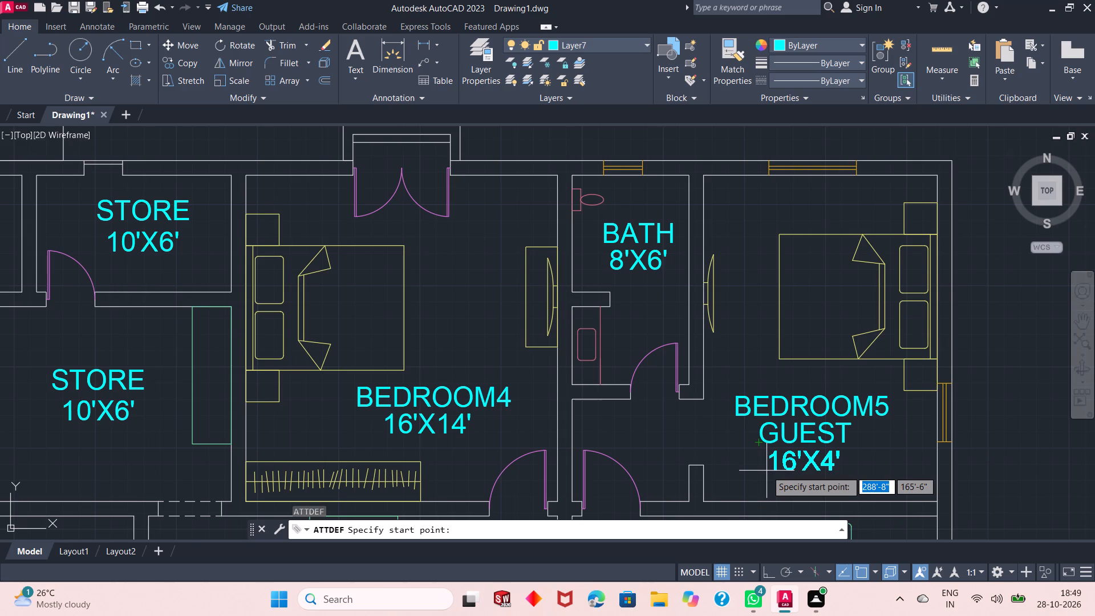
pyautogui.click(766, 471)
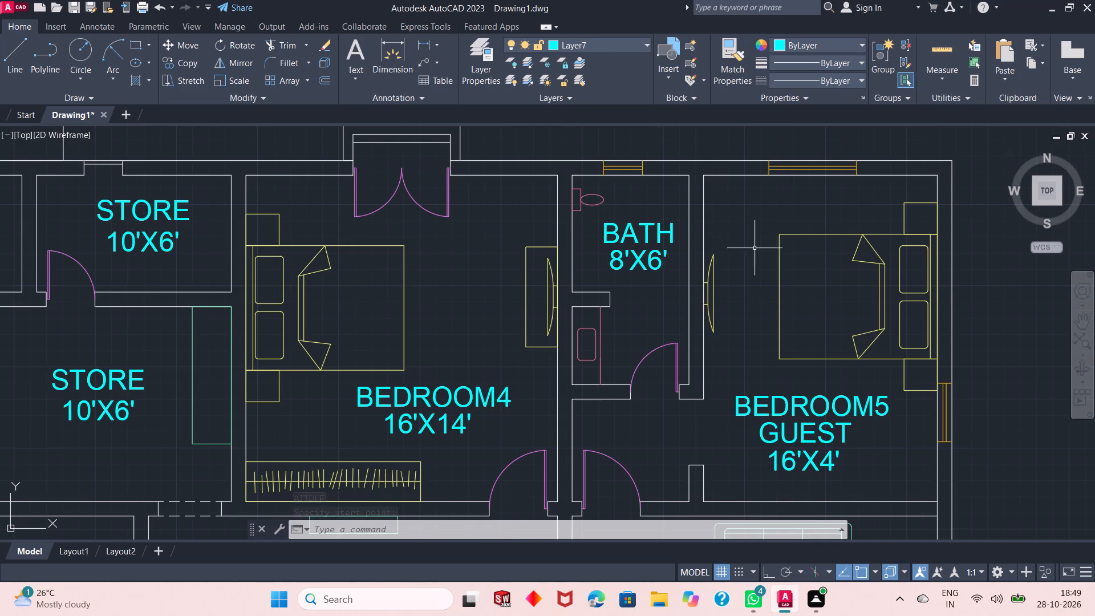
# Label the room with the sink and hob with the attribute KITCHEN and the size attribute 20'X14' below it.
pyautogui.scroll(-1, 755, 247)
pyautogui.scroll(-2, 751, 185)
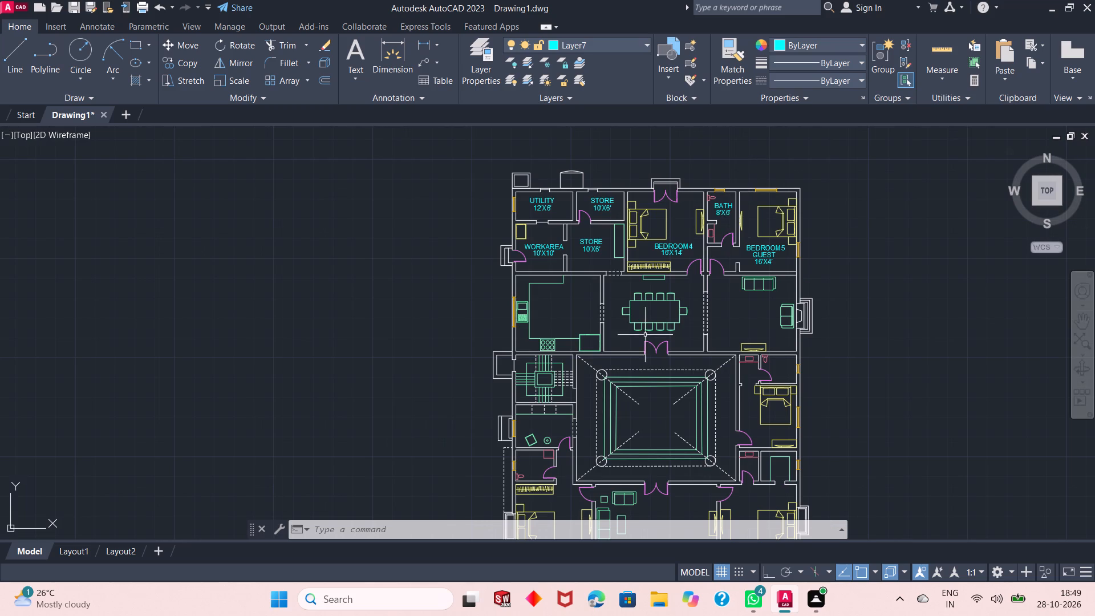
pyautogui.scroll(2, 621, 313)
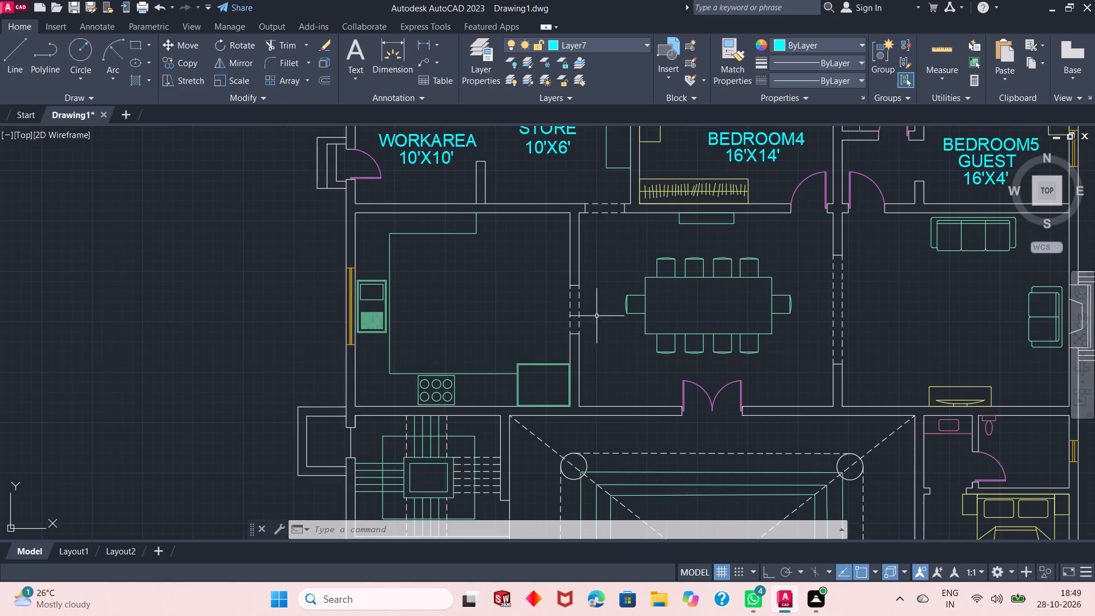
pyautogui.scroll(1, 573, 310)
pyautogui.press('Return')
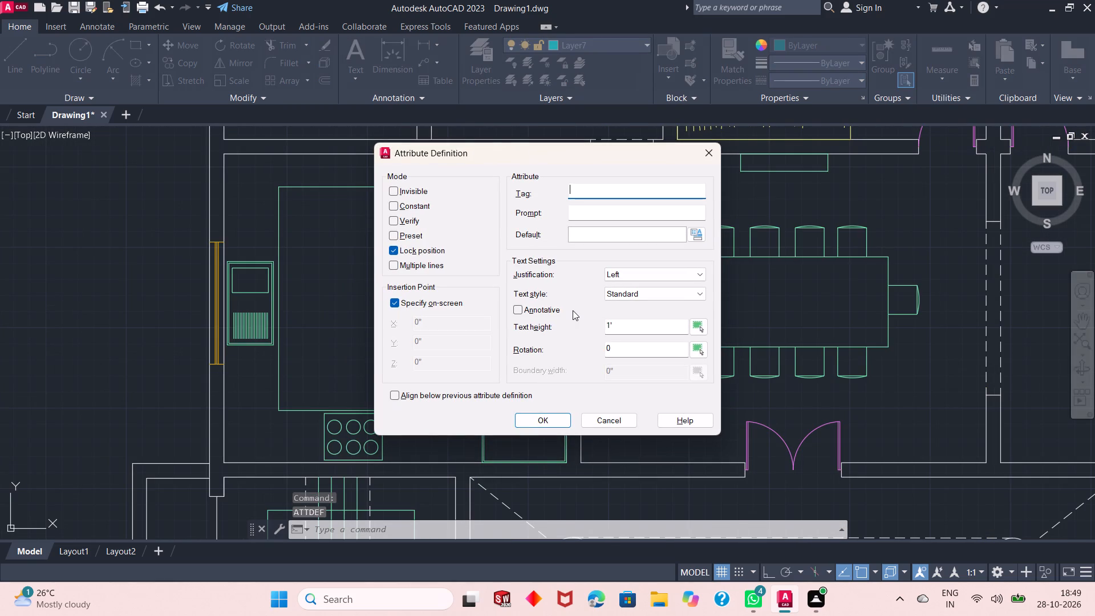
pyautogui.write('KITCHEN')
pyautogui.press('Return')
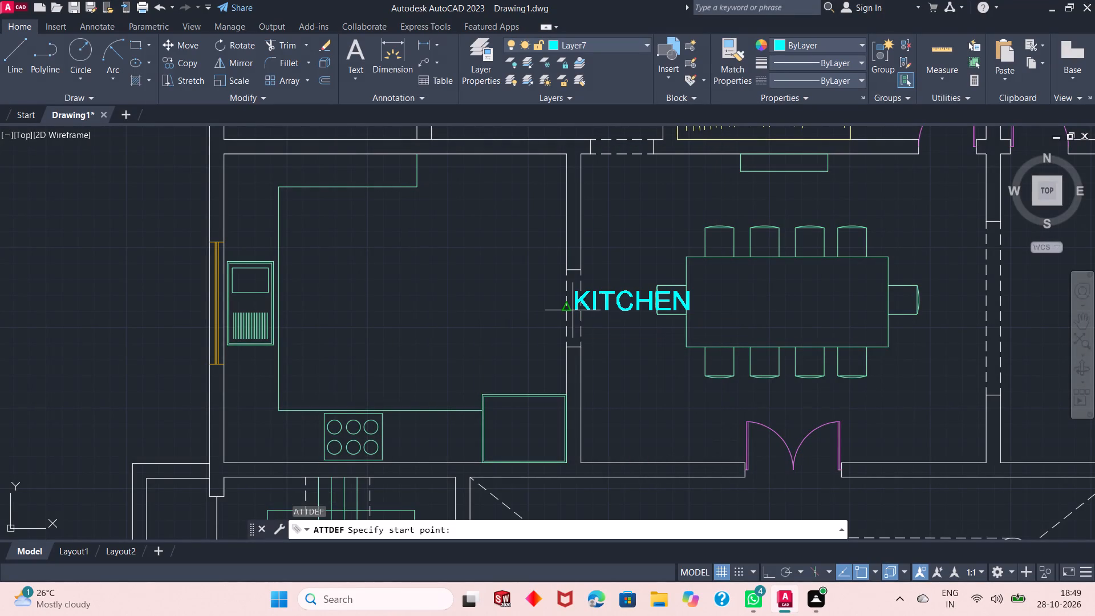
pyautogui.click(364, 273)
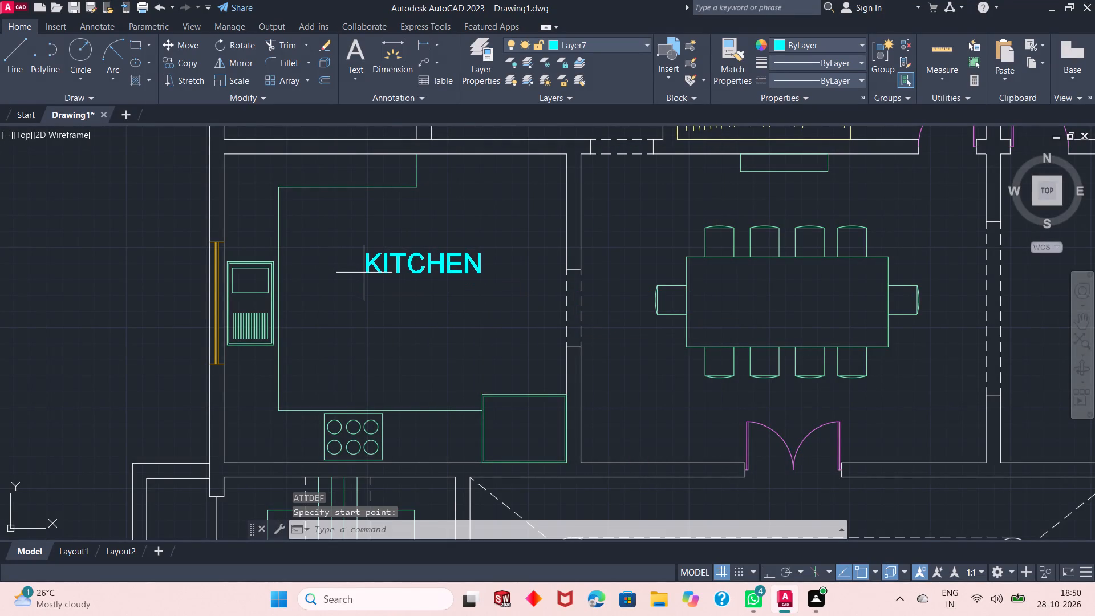
pyautogui.press('Return')
pyautogui.write("20'X14'")
pyautogui.press('Return')
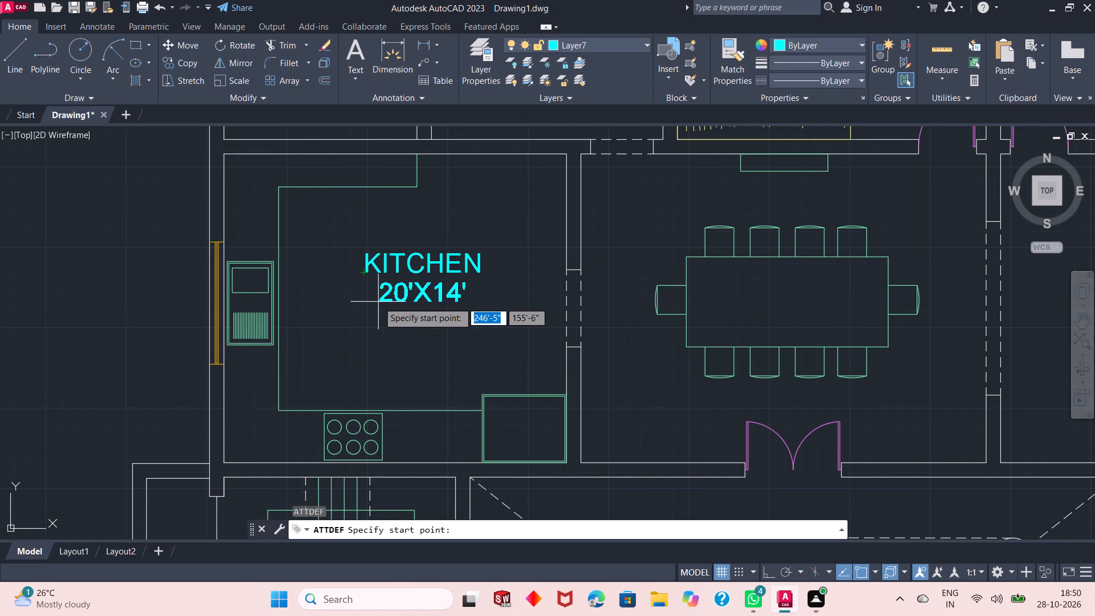
pyautogui.click(378, 302)
# Define an attribute with the tag DININGHALL and place it on the table in the room east of the kitchen.
pyautogui.press('Return')
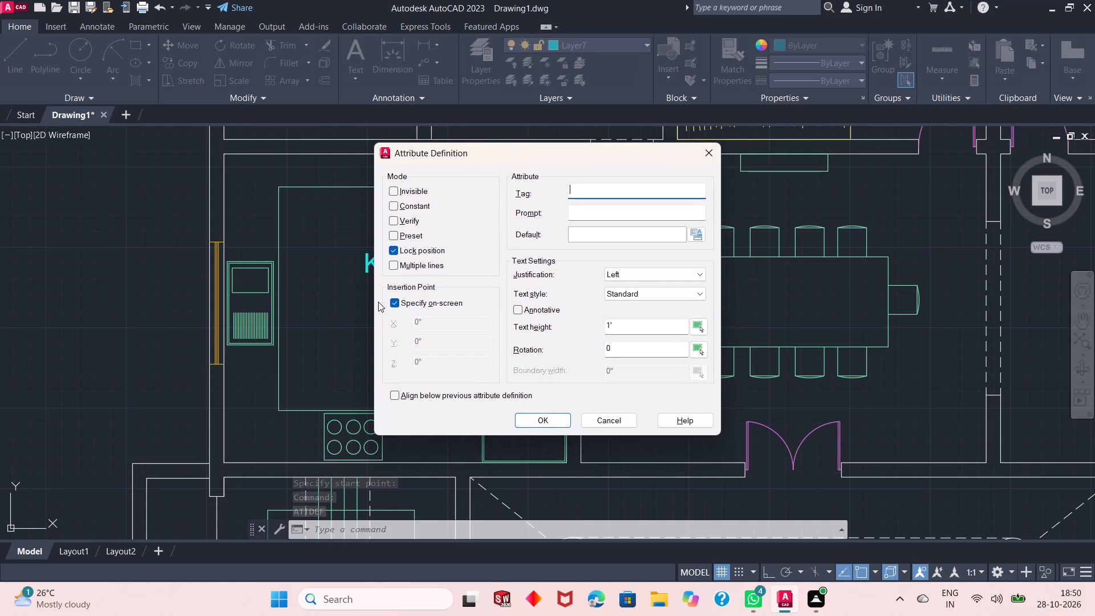
pyautogui.write('DININ')
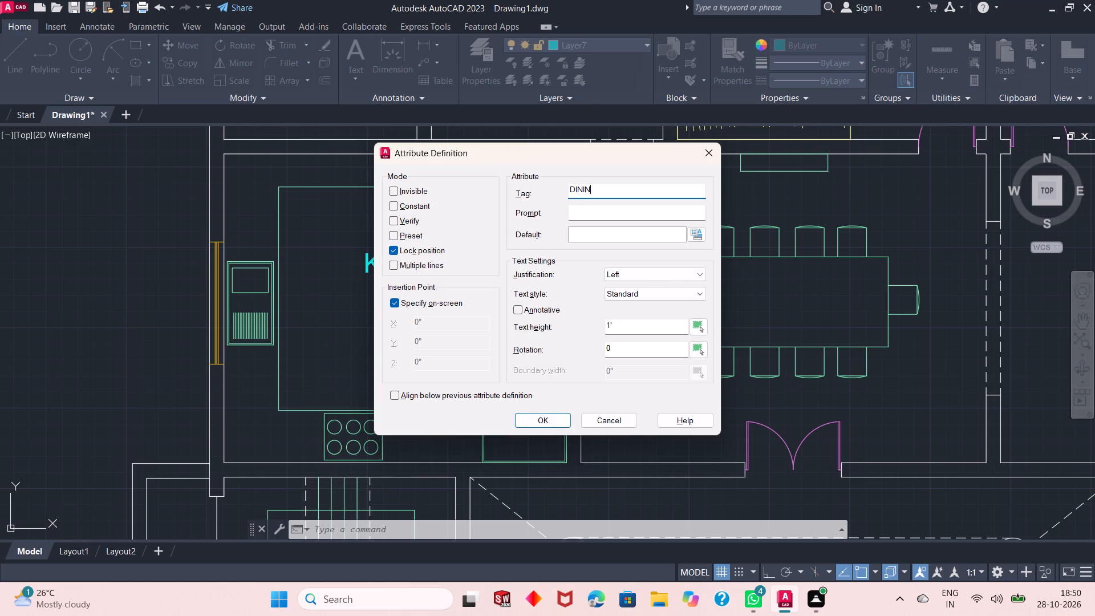
pyautogui.press('g')
pyautogui.press('g')
pyautogui.press('BackSpace')
pyautogui.write('HA')
pyautogui.press('l')
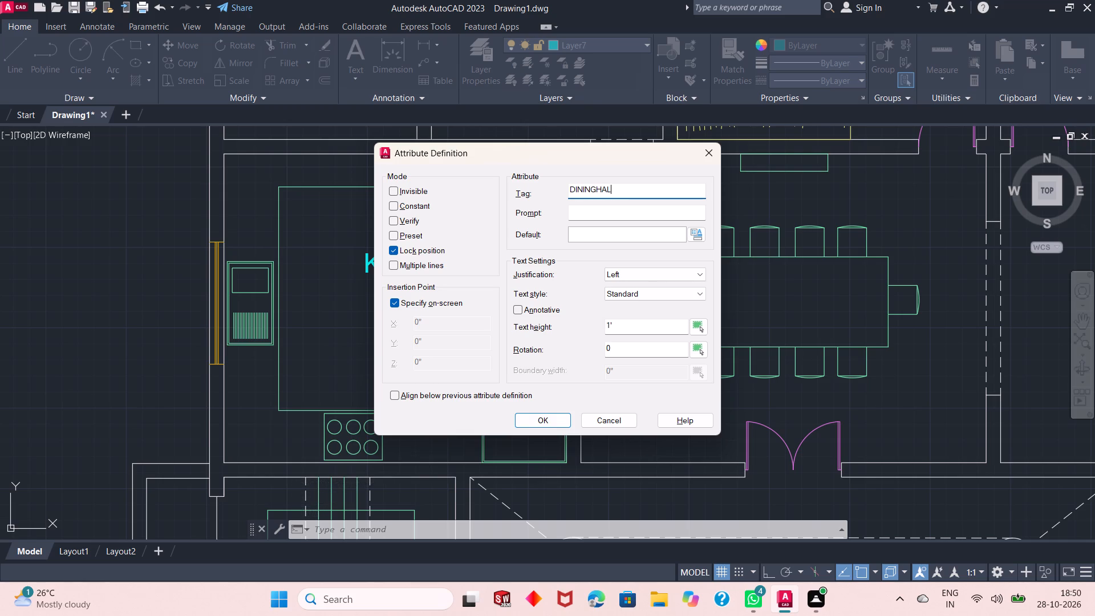
pyautogui.press('l')
pyautogui.press('Return')
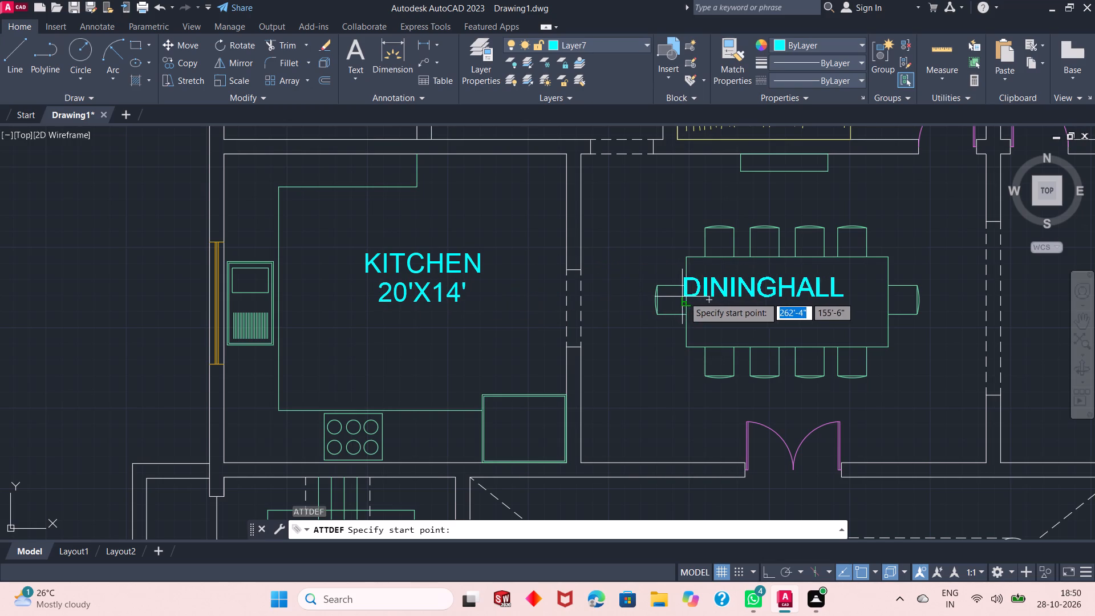
pyautogui.keyDown('ctrl'); pyautogui.scroll(1, 708, 295); pyautogui.keyUp('ctrl')
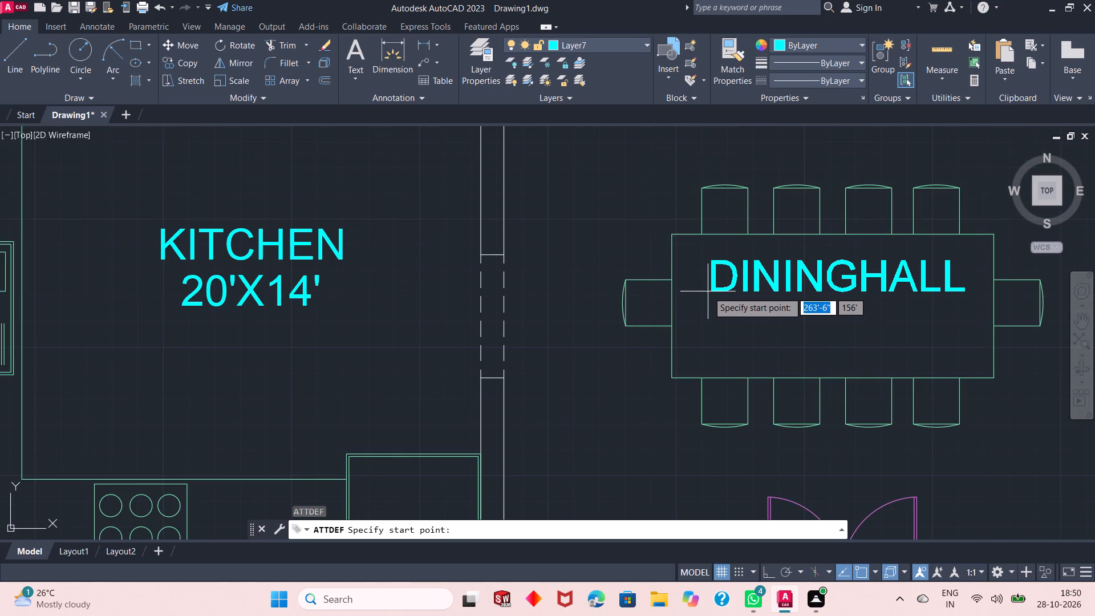
pyautogui.click(708, 293)
# Add the size attribute 24'X16' below the DININGHALL label on the dining table.
pyautogui.press('Return')
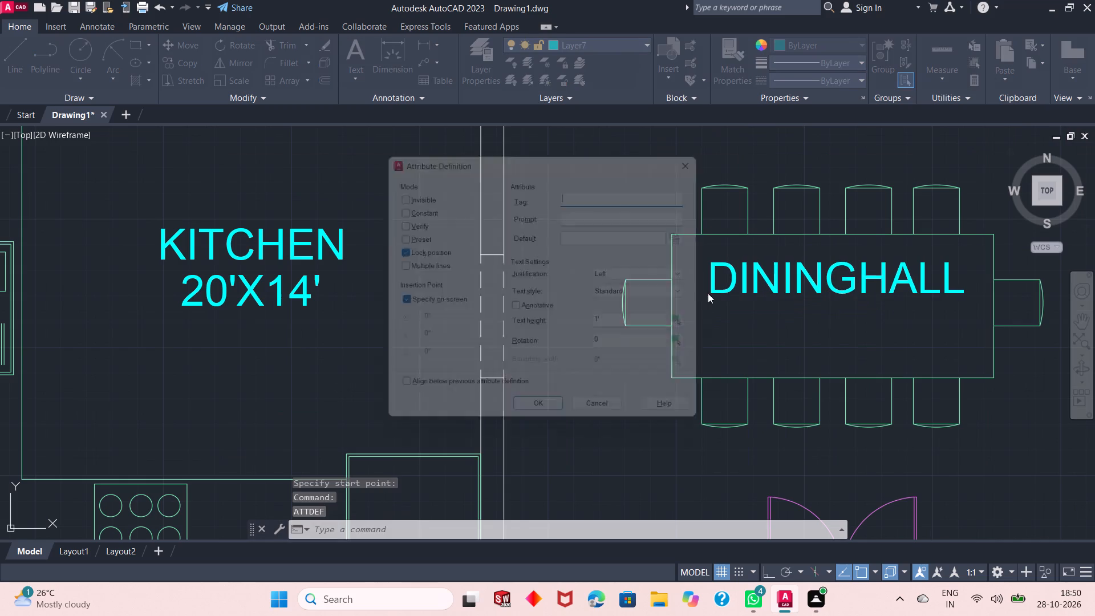
pyautogui.write("24'X")
pyautogui.write("16'")
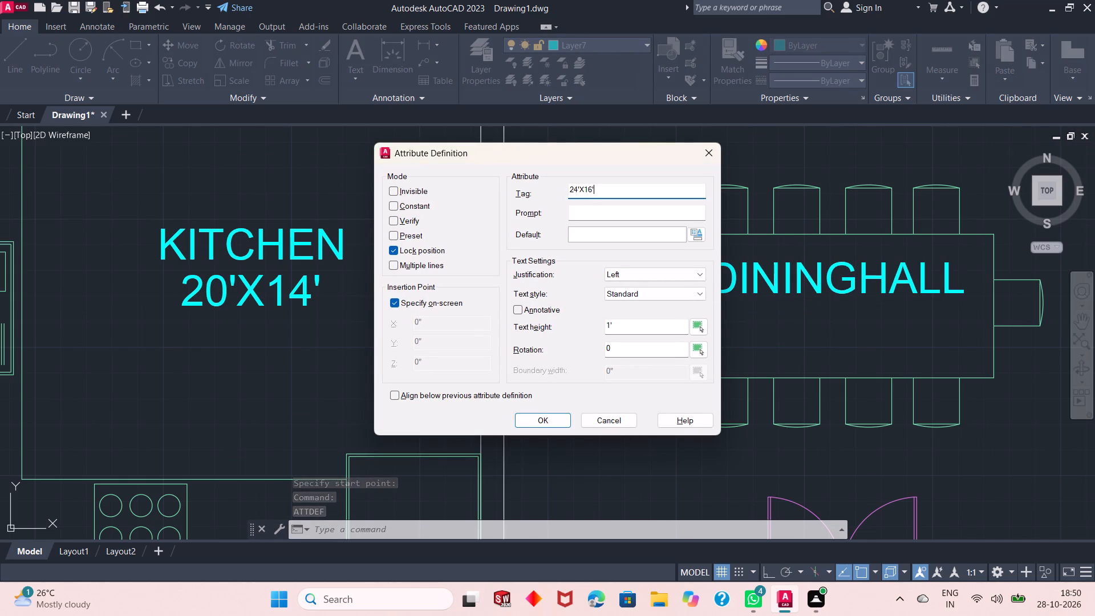
pyautogui.press('Return')
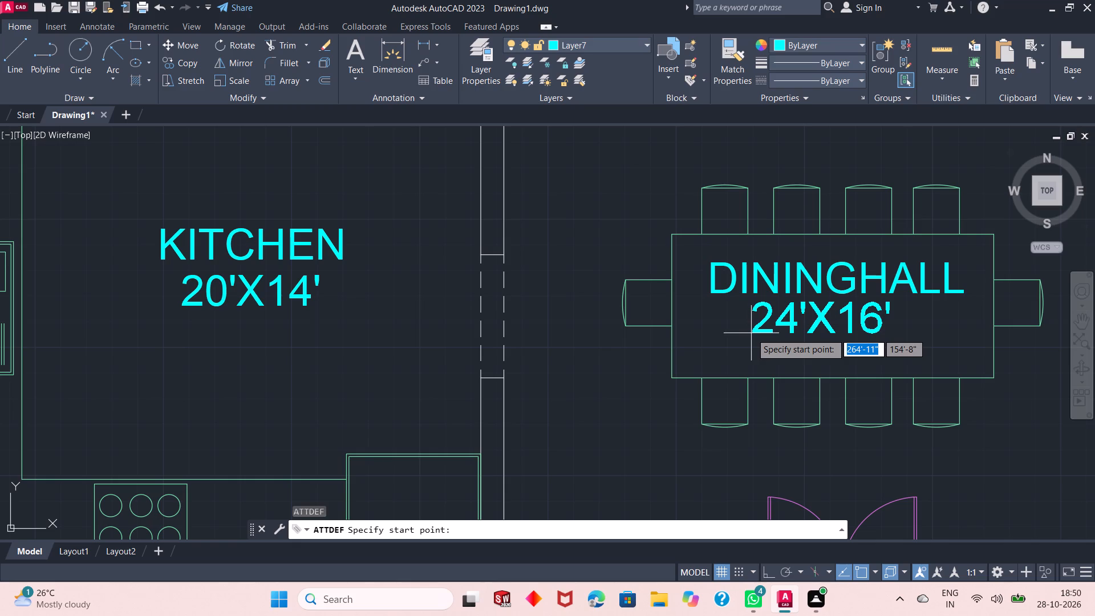
pyautogui.click(753, 336)
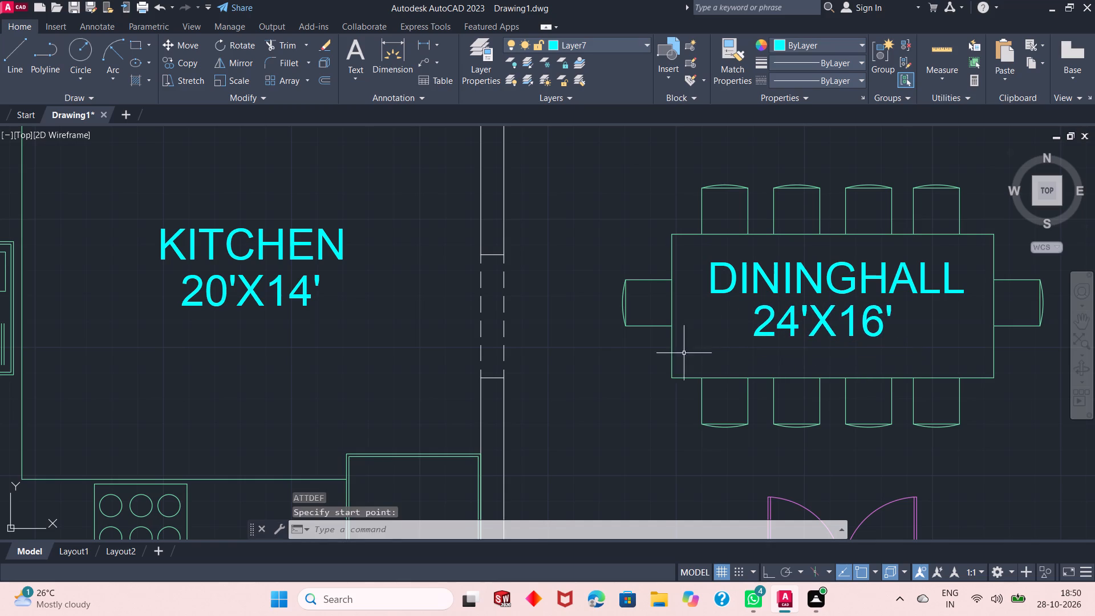
# Define an attribute with the tag FAMILYROOM and place it in the middle of the room with the two sofas.
pyautogui.scroll(-1, 649, 362)
pyautogui.scroll(-1, 558, 353)
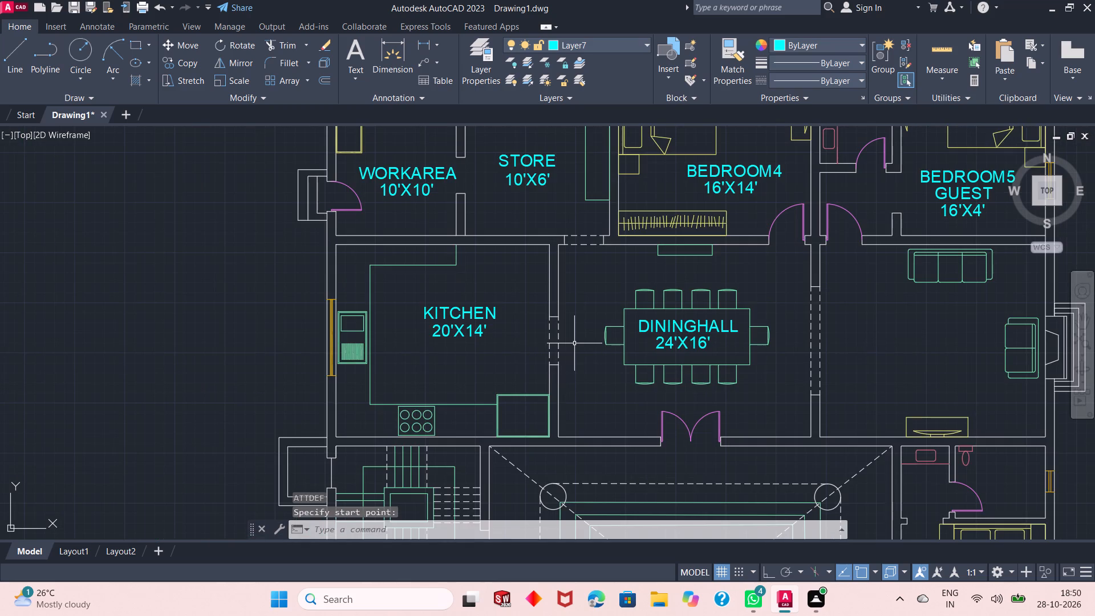
pyautogui.scroll(-1, 509, 308)
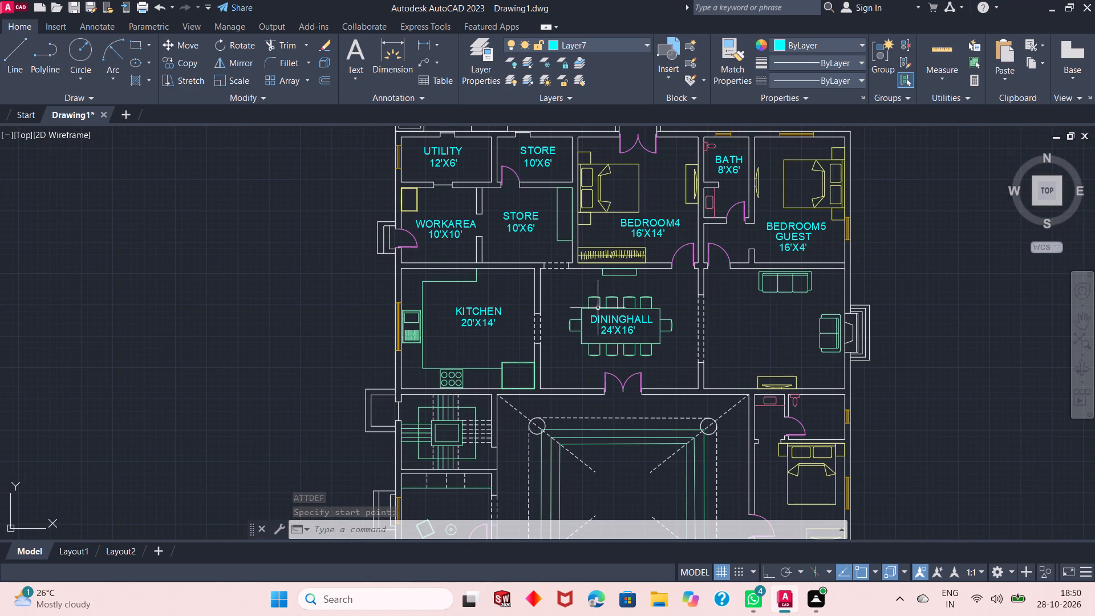
pyautogui.scroll(2, 847, 343)
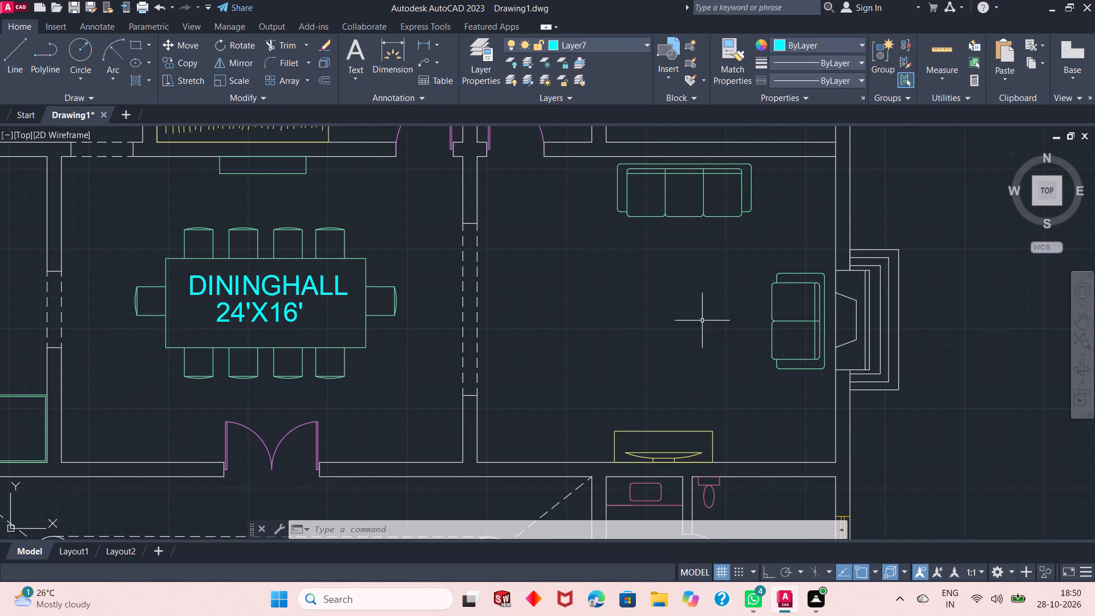
pyautogui.press('space')
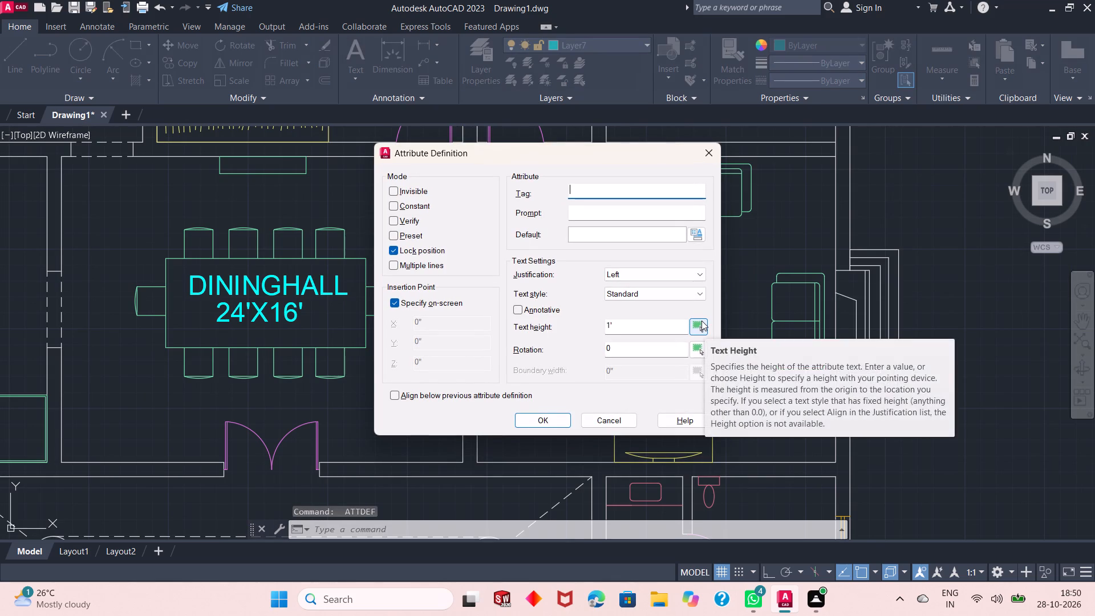
pyautogui.write('FAMILY')
pyautogui.write('ROOM')
pyautogui.press('Return')
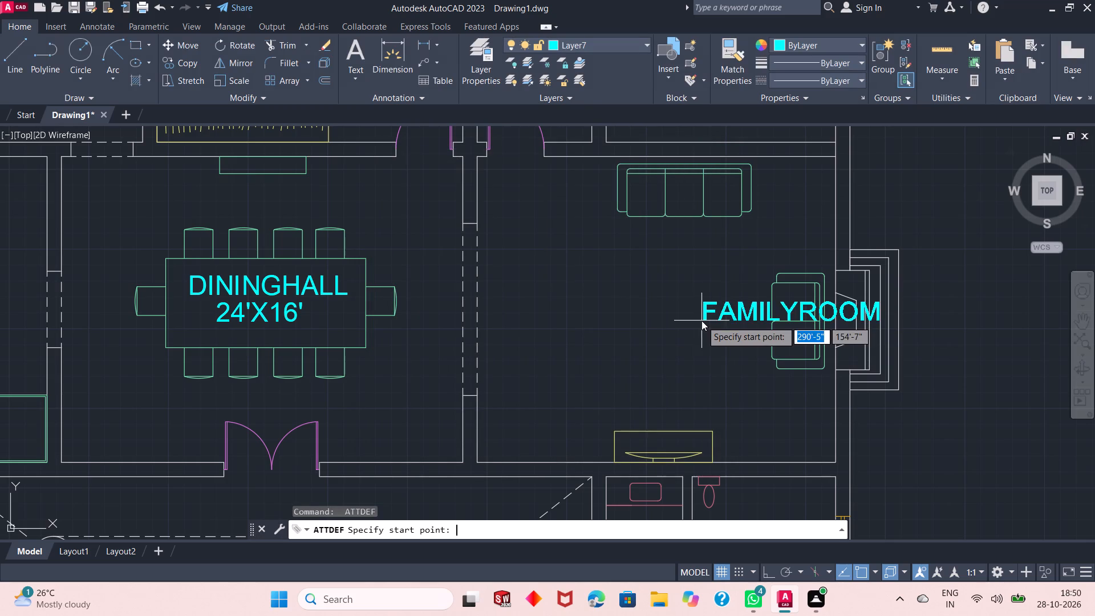
pyautogui.click(555, 307)
# Add the size attribute 22'X16' below the FAMILYROOM label in the room east of the dining hall.
pyautogui.press('space')
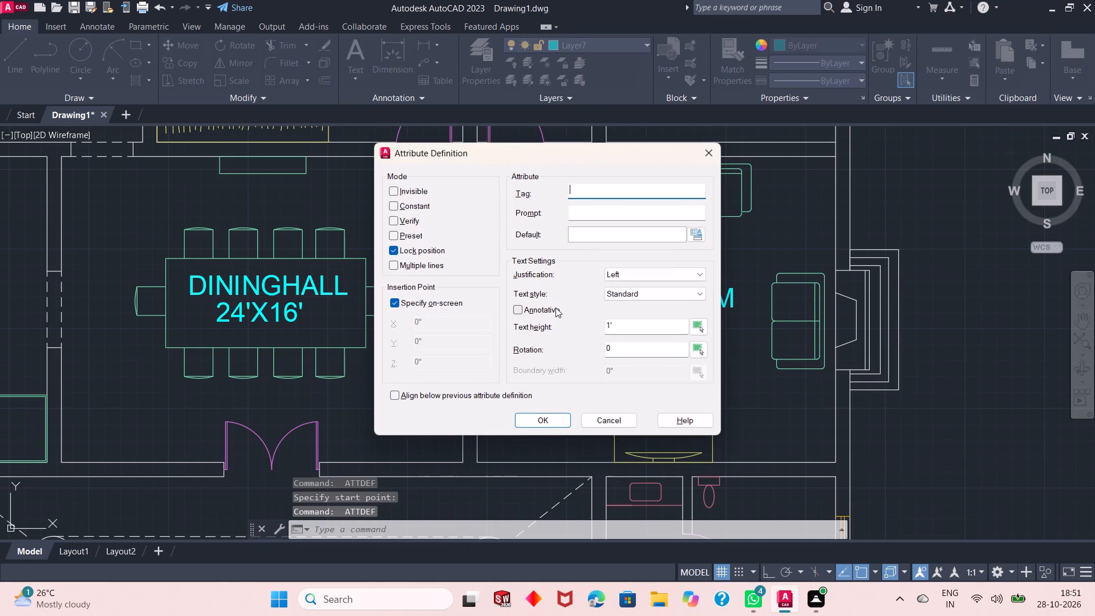
pyautogui.write("22'X")
pyautogui.write("16'")
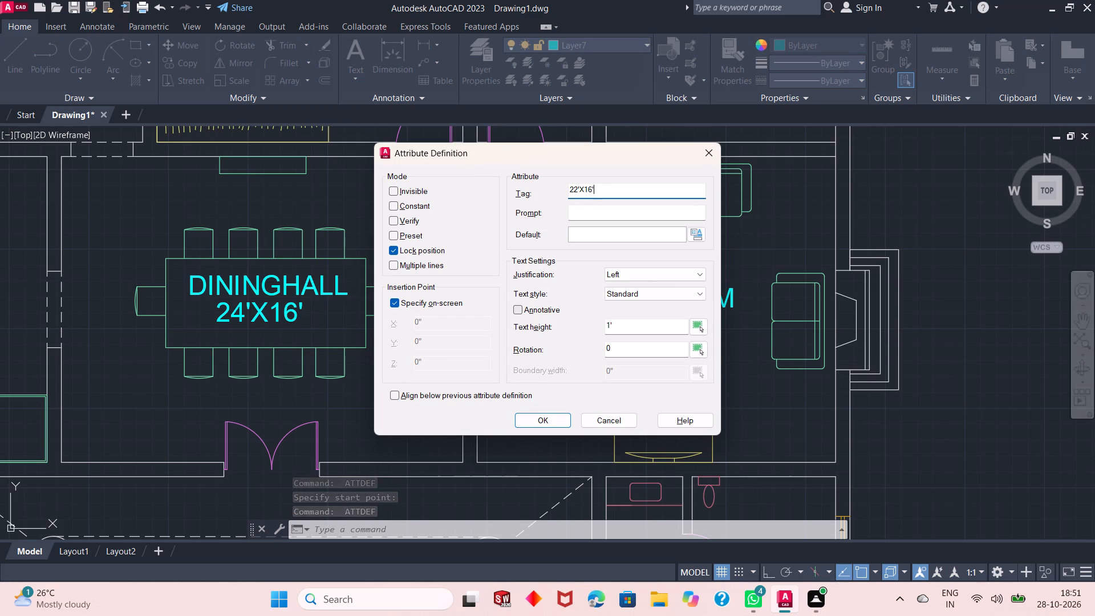
pyautogui.press('Return')
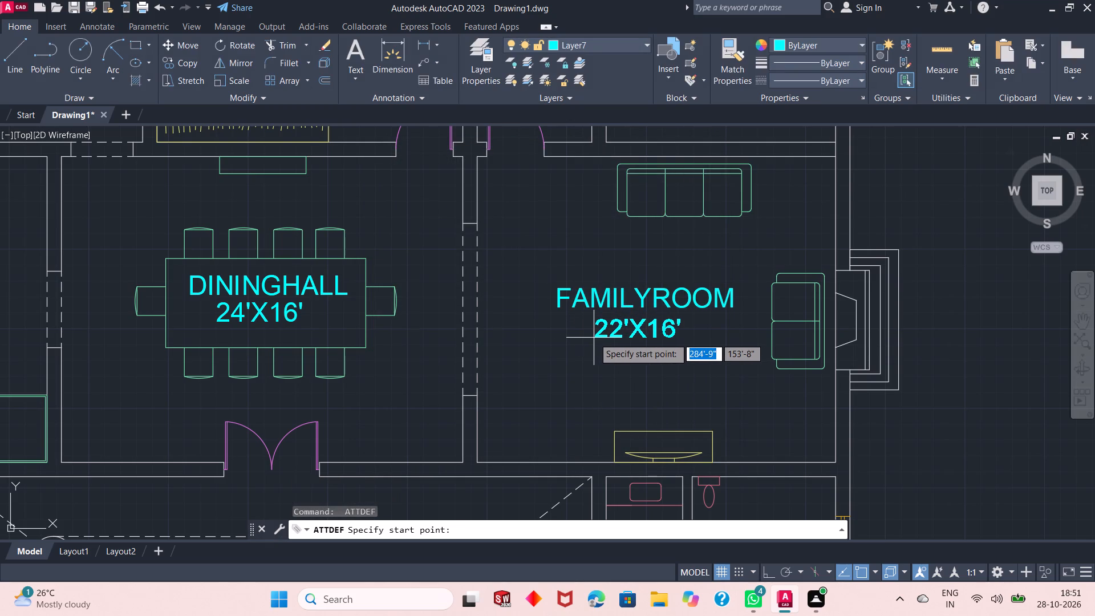
pyautogui.click(597, 338)
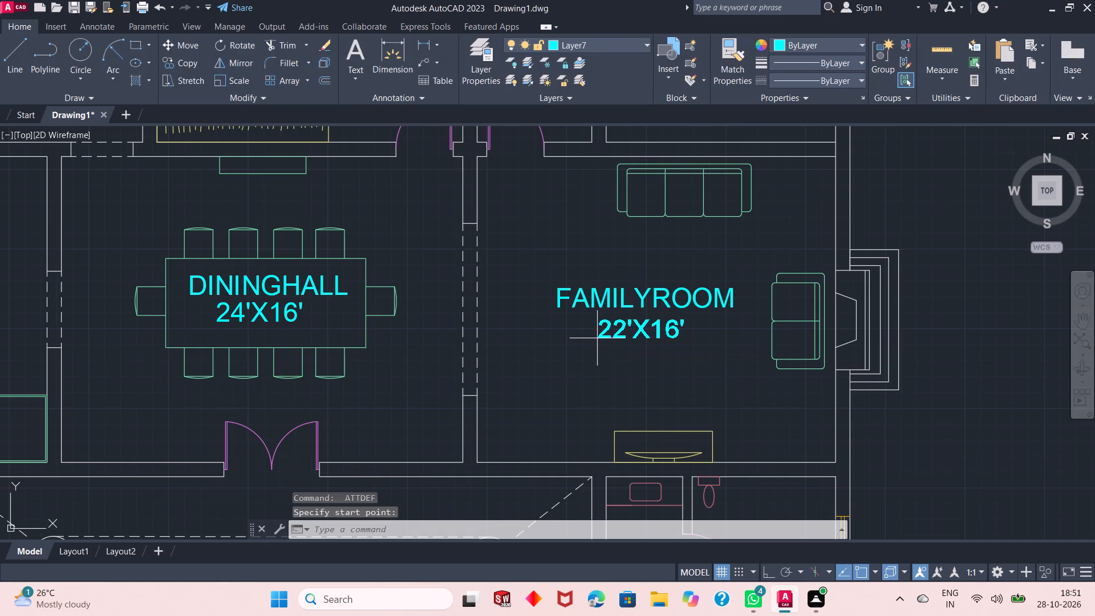
# Label the small central rectangle of the stepped area south of the kitchen with the attribute WELL.
pyautogui.scroll(-1, 624, 254)
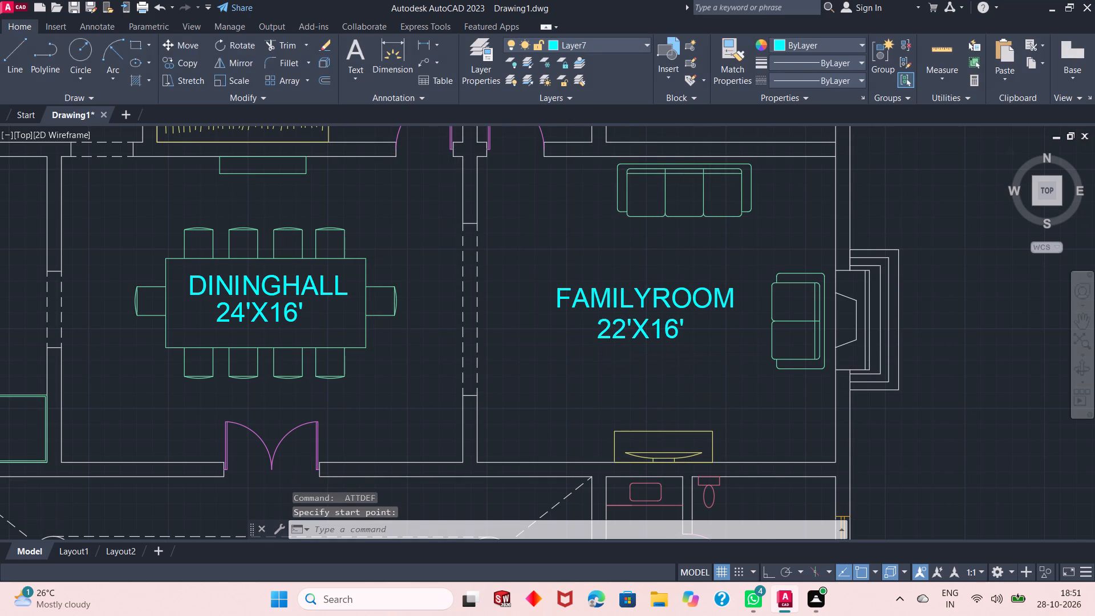
pyautogui.scroll(-1, 636, 274)
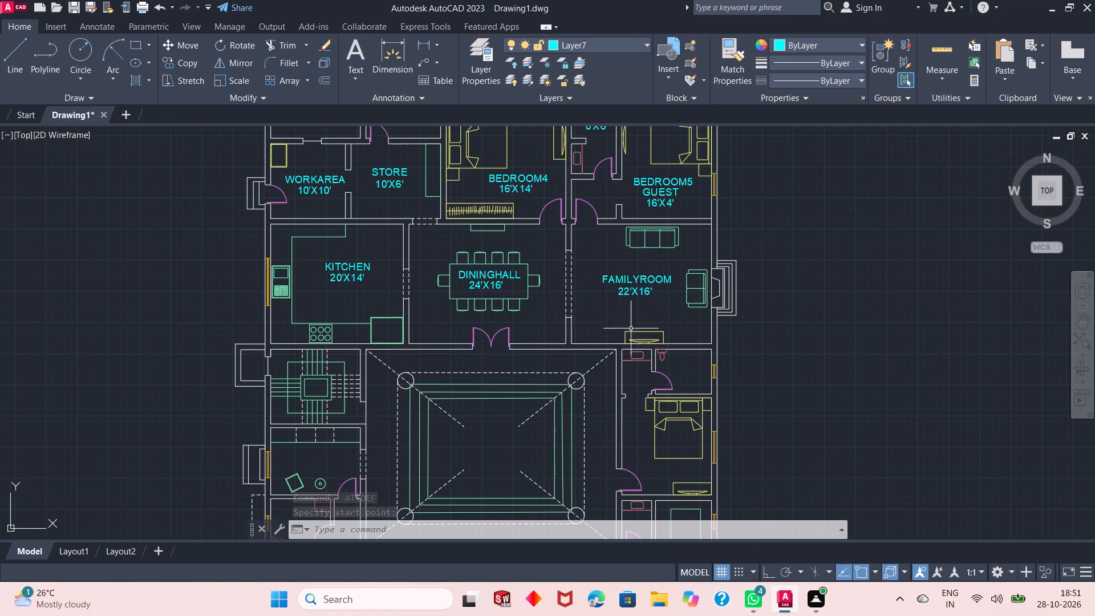
pyautogui.scroll(-1, 631, 265)
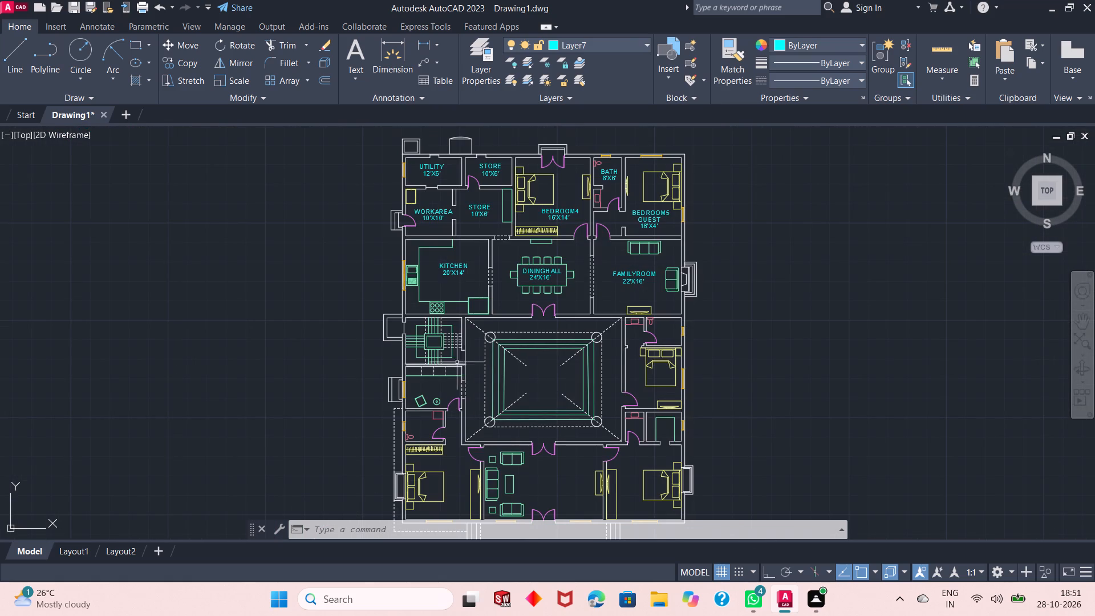
pyautogui.scroll(2, 456, 360)
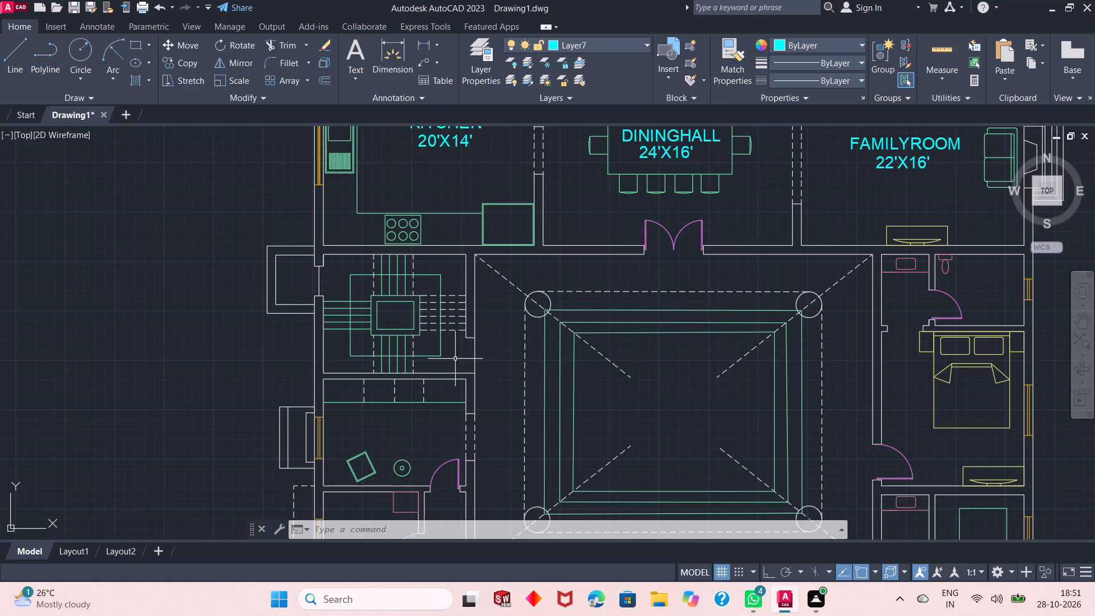
pyautogui.scroll(1, 456, 359)
pyautogui.press('space')
pyautogui.write('WELL')
pyautogui.press('Return')
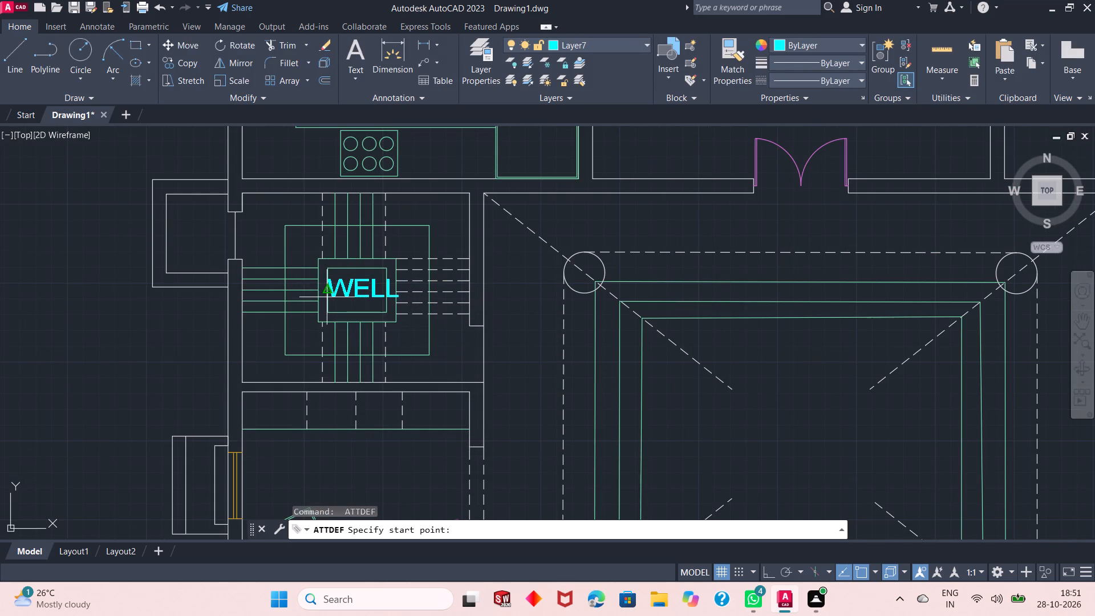
pyautogui.keyDown('ctrl'); pyautogui.scroll(3, 327, 297); pyautogui.keyUp('ctrl')
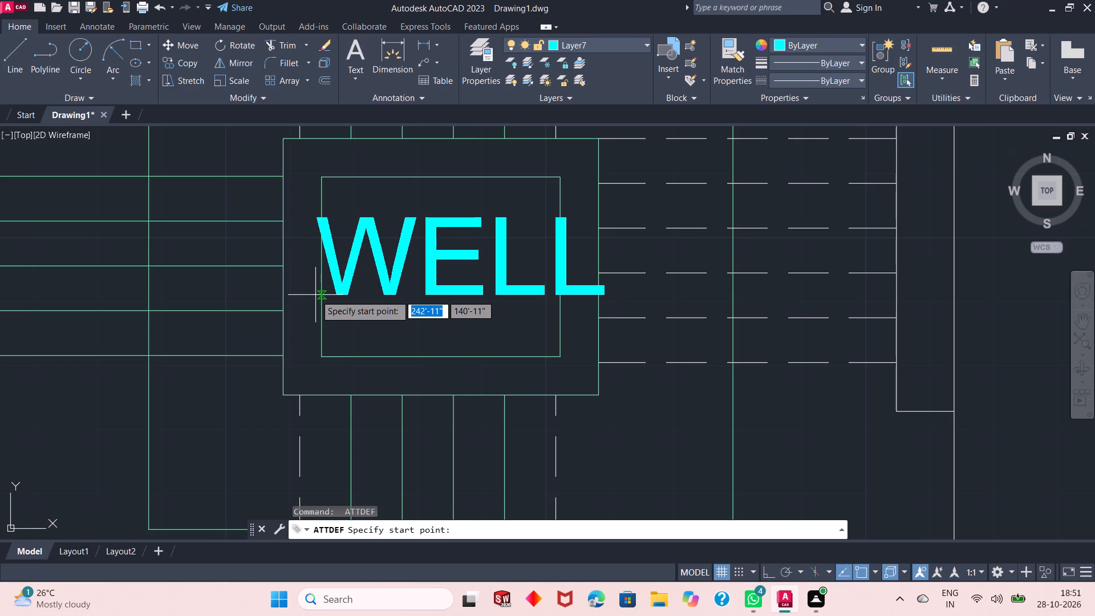
pyautogui.click(312, 293)
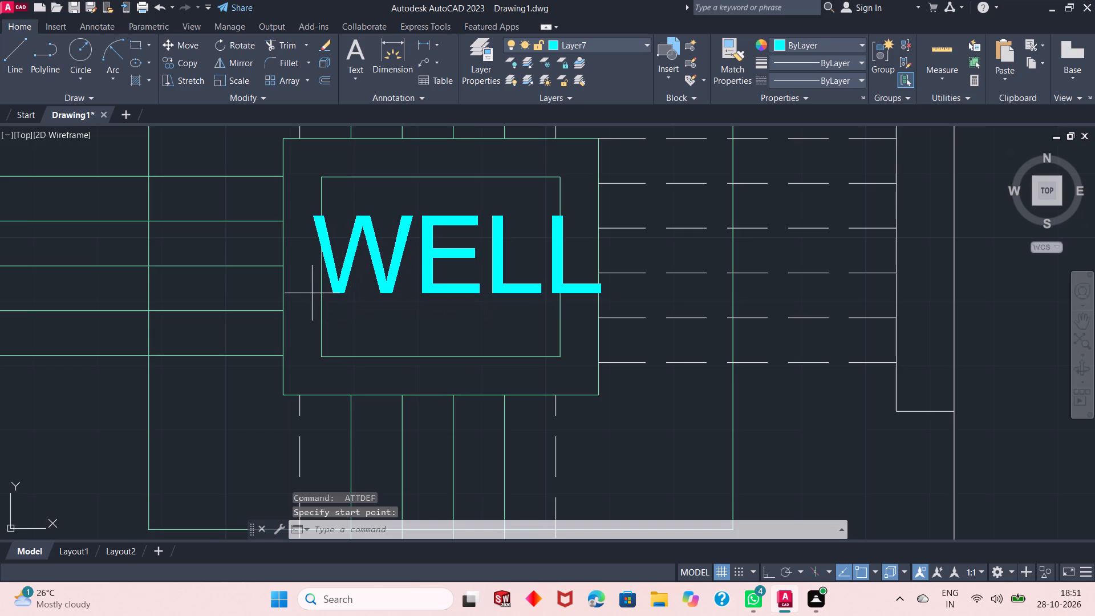
# Place a second WELL attribute in the small recess projecting from the outer west wall beside the stepped area.
pyautogui.keyDown('ctrl'); pyautogui.scroll(-3, 312, 293); pyautogui.keyUp('ctrl')
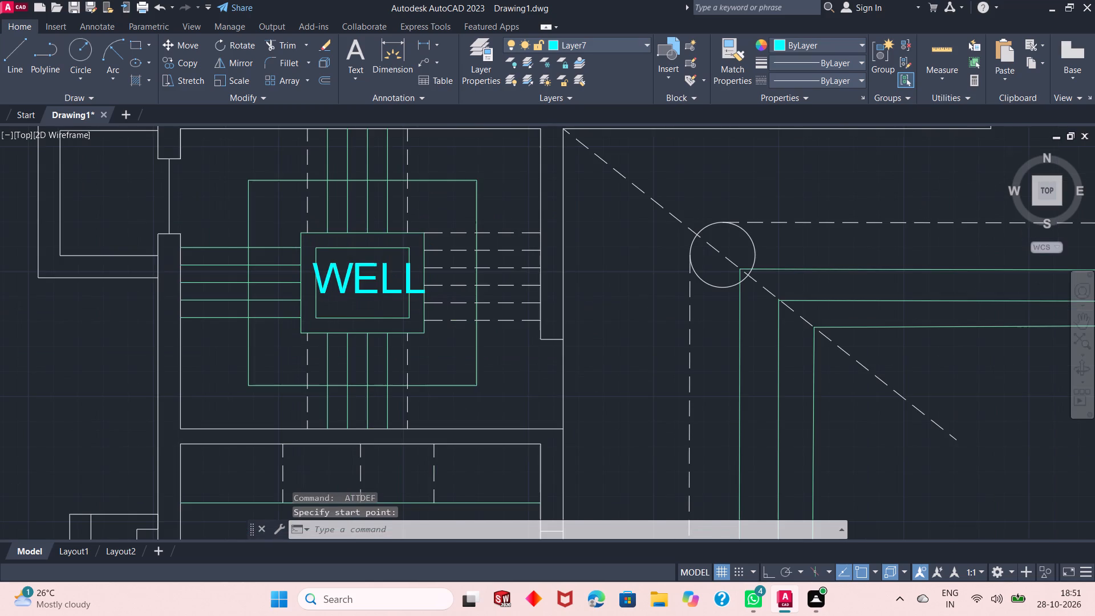
pyautogui.keyDown('ctrl'); pyautogui.scroll(-1, 312, 293); pyautogui.keyUp('ctrl')
pyautogui.press('space')
pyautogui.write('WELL')
pyautogui.press('Return')
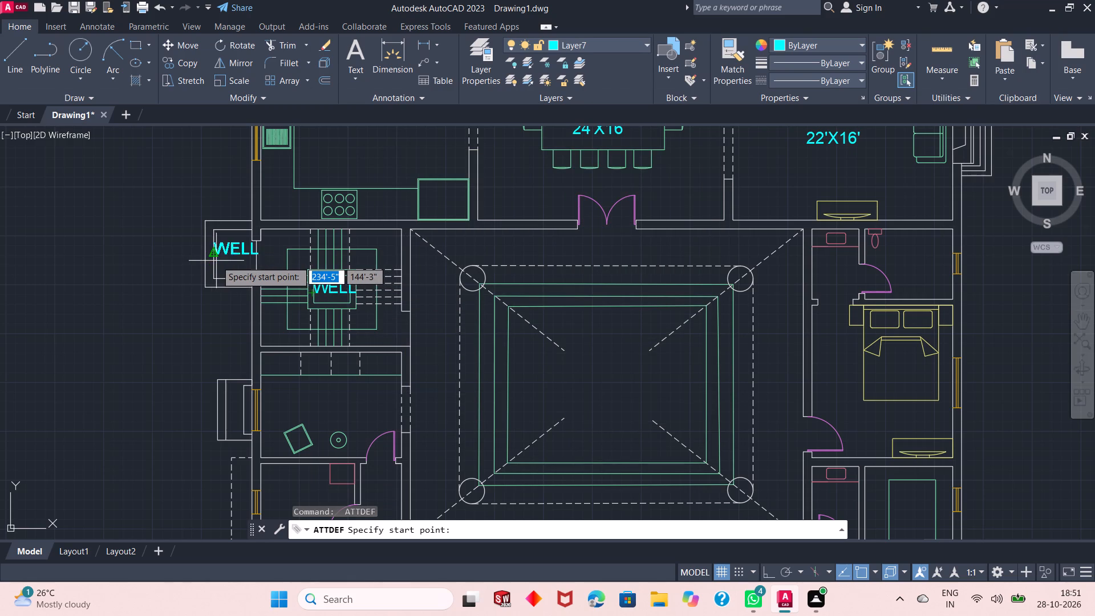
pyautogui.keyDown('ctrl'); pyautogui.scroll(2, 216, 261); pyautogui.keyUp('ctrl')
pyautogui.click(213, 257)
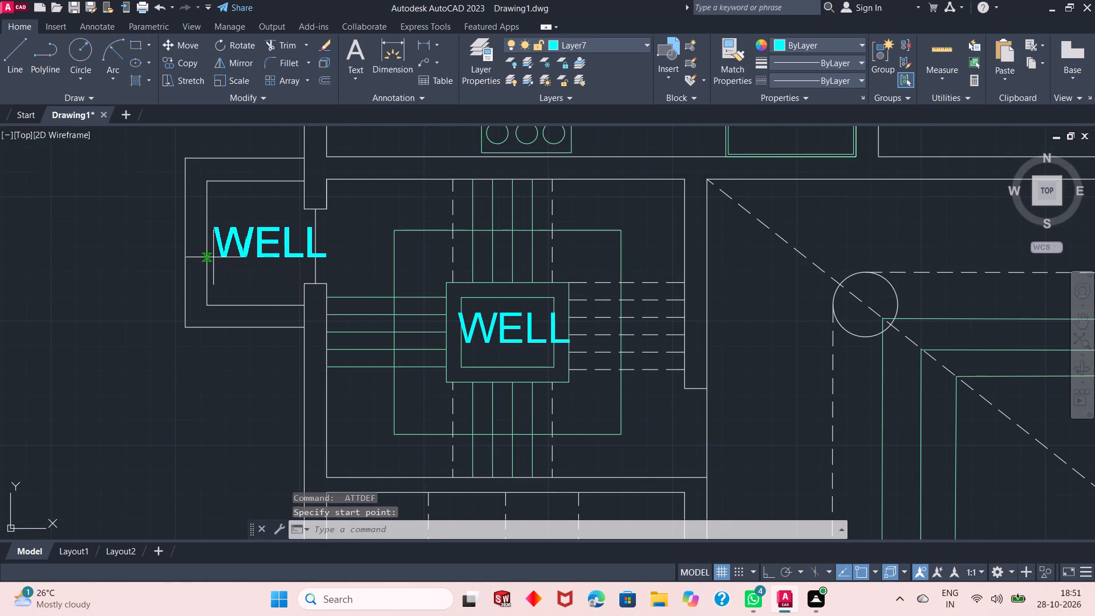
# Define an attribute with the tag VARANDAH and place it in the strip north of the courtyard, below the double door.
pyautogui.keyDown('ctrl'); pyautogui.scroll(-3, 213, 257); pyautogui.keyUp('ctrl')
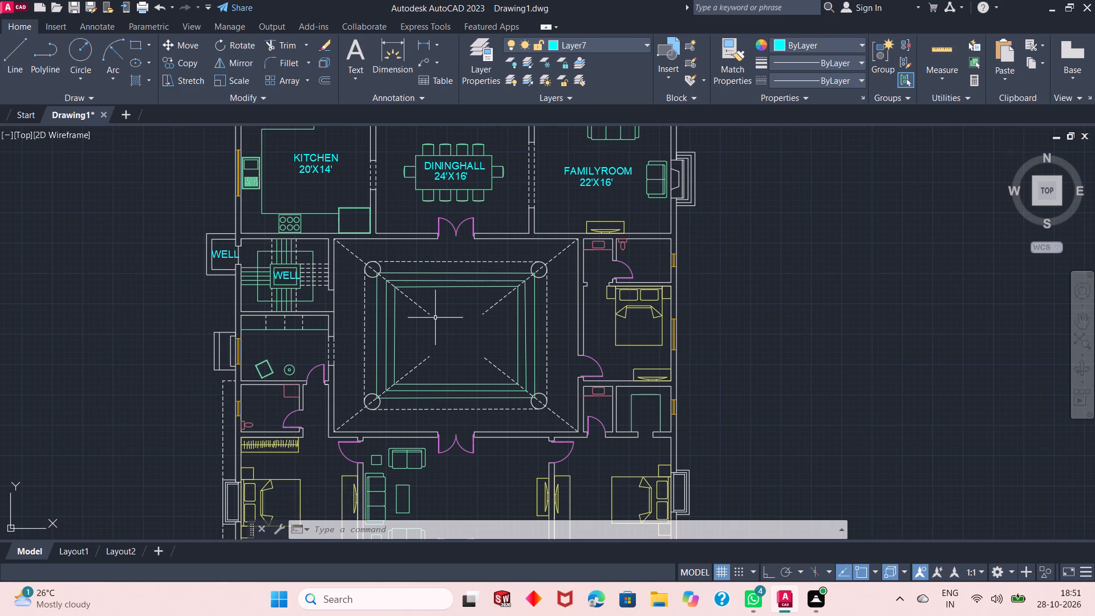
pyautogui.keyDown('ctrl'); pyautogui.scroll(2, 452, 246); pyautogui.keyUp('ctrl')
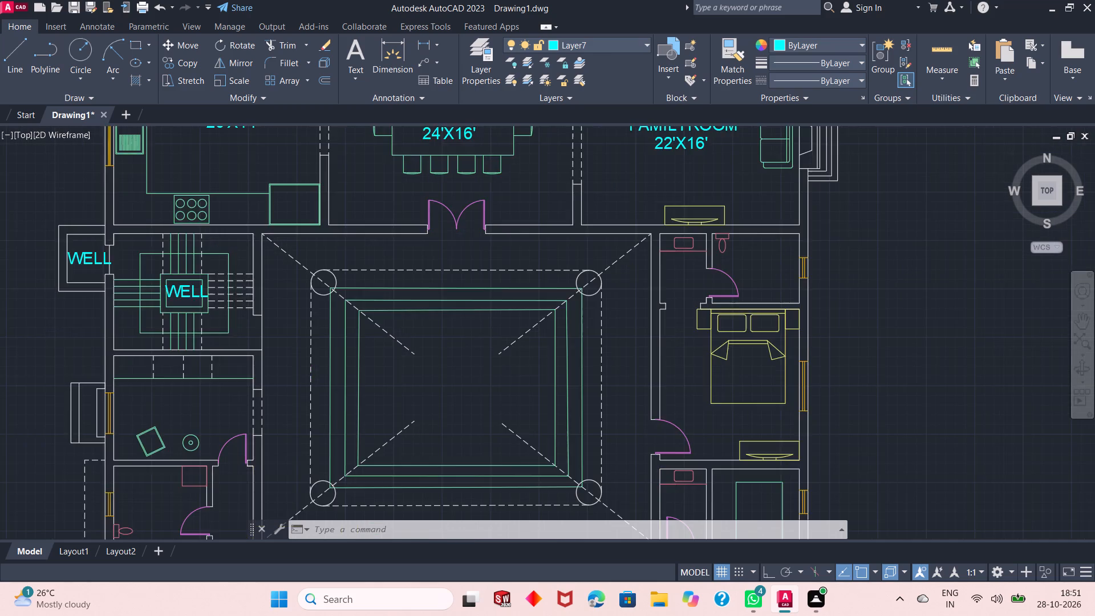
pyautogui.press('space')
pyautogui.write('VARE')
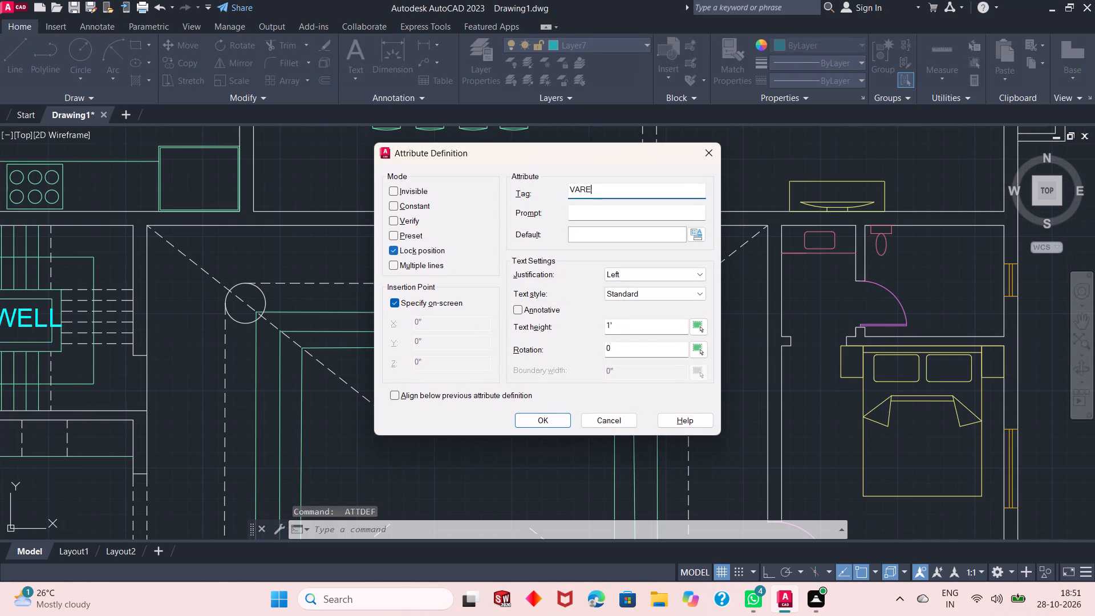
pyautogui.press('n')
pyautogui.press('BackSpace')
pyautogui.press('BackSpace')
pyautogui.write('AND')
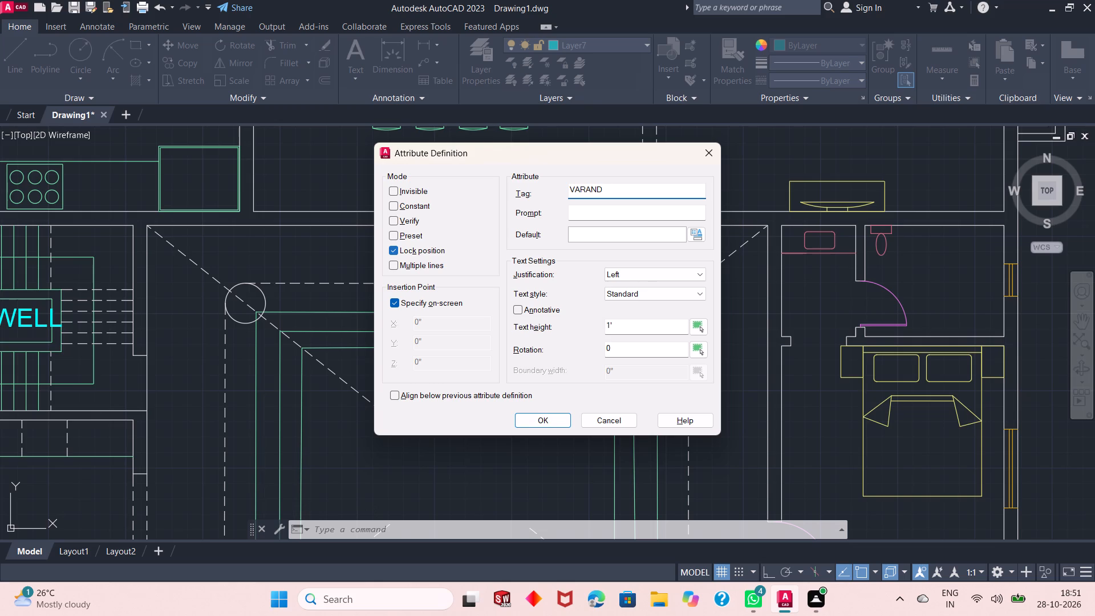
pyautogui.press('a')
pyautogui.press('h')
pyautogui.press('Return')
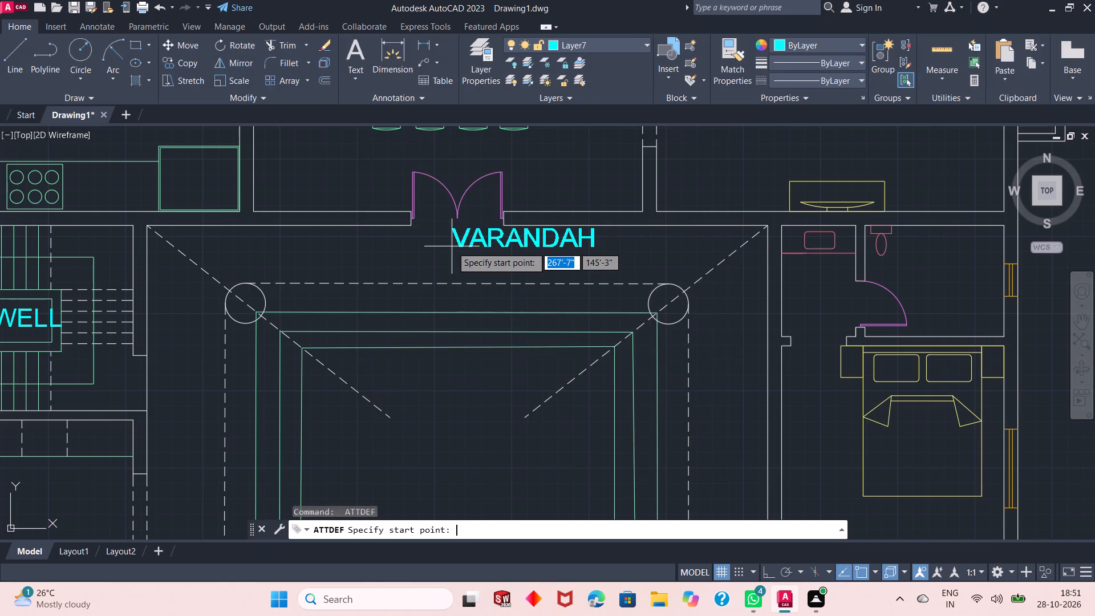
pyautogui.click(386, 257)
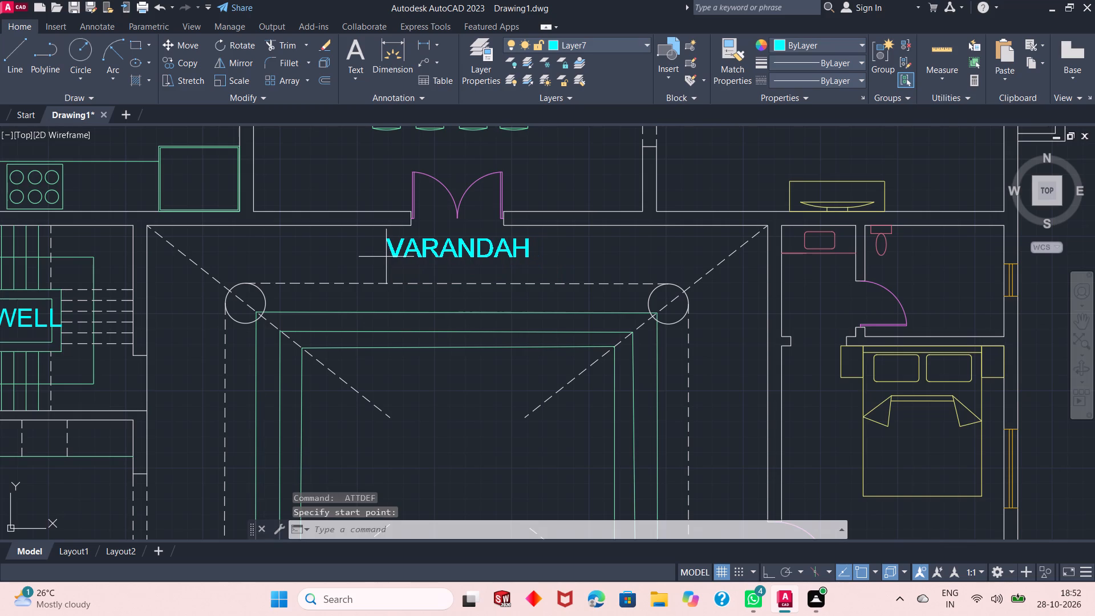
# Add the attribute 6'WIDE directly below the VARANDAH label in the north strip.
pyautogui.press('Return')
pyautogui.write("6'WIDE")
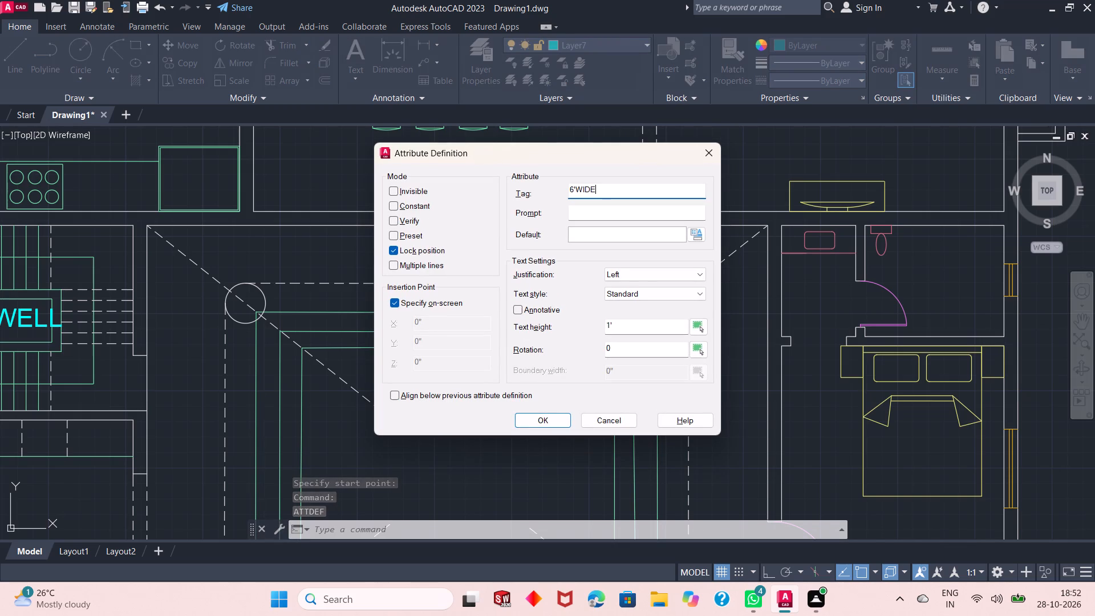
pyautogui.press('Return')
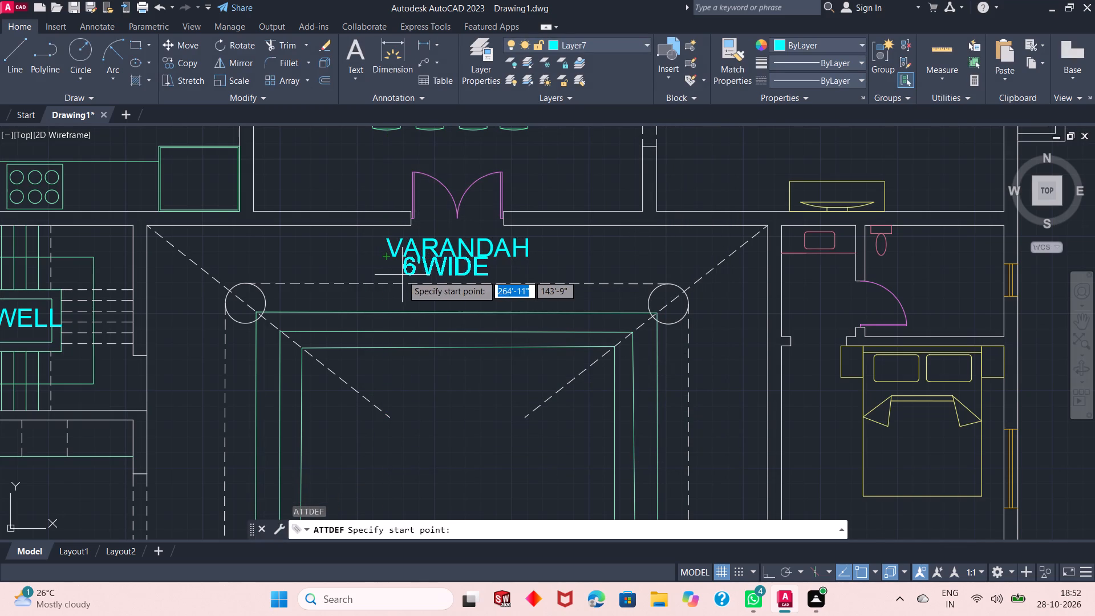
pyautogui.click(408, 275)
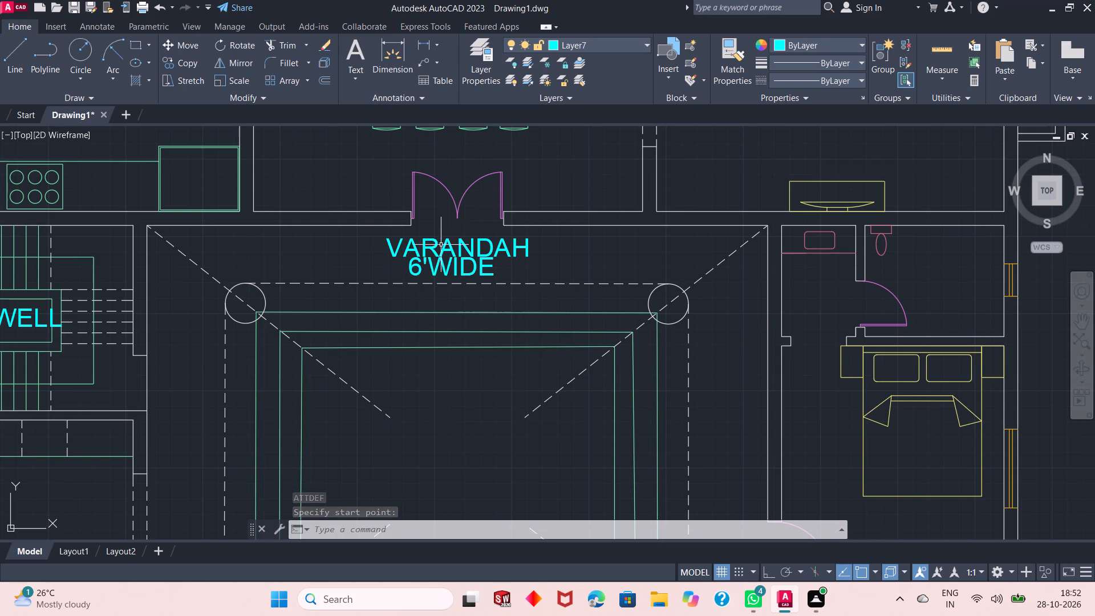
# Define a second attribute with the tag VARANDAH and place it in the middle of the courtyard.
pyautogui.keyDown('ctrl'); pyautogui.scroll(-1, 467, 217); pyautogui.keyUp('ctrl')
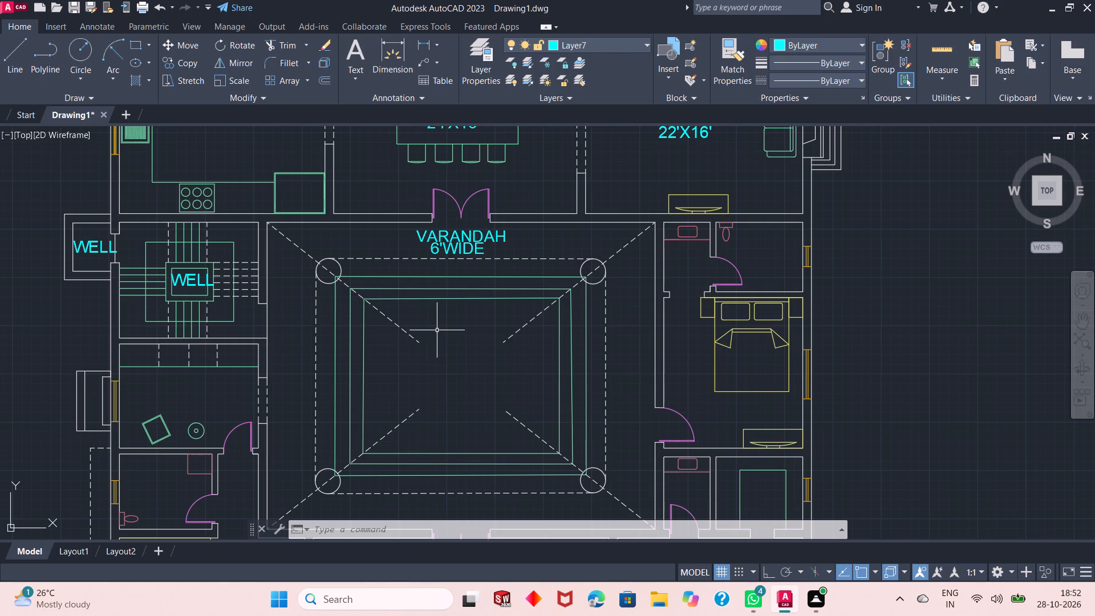
pyautogui.press('Return')
pyautogui.write('VAR')
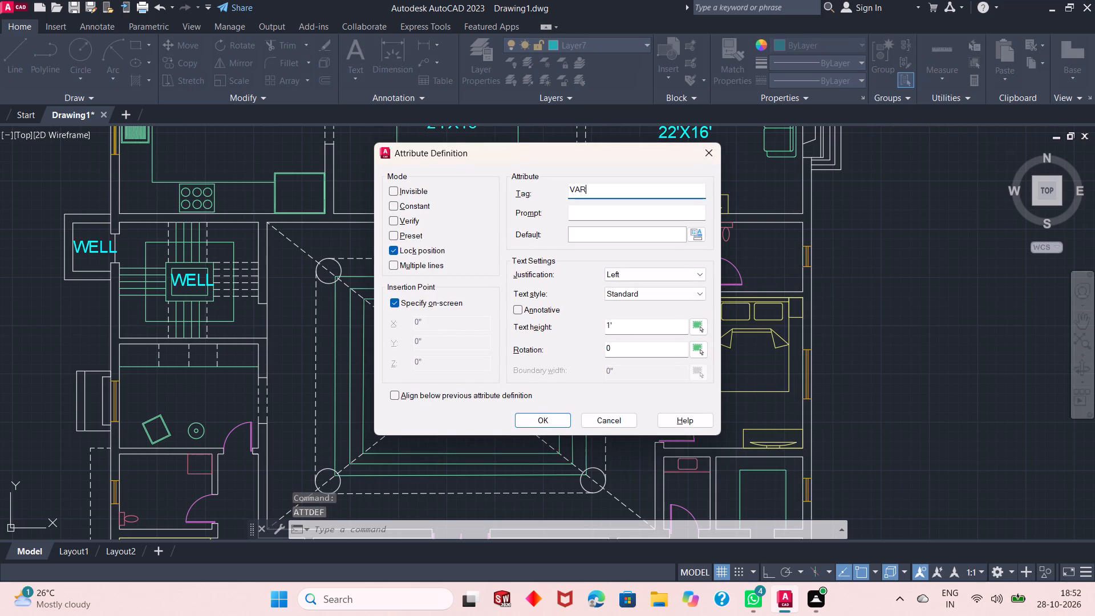
pyautogui.write('ANDAH')
pyautogui.press('Return')
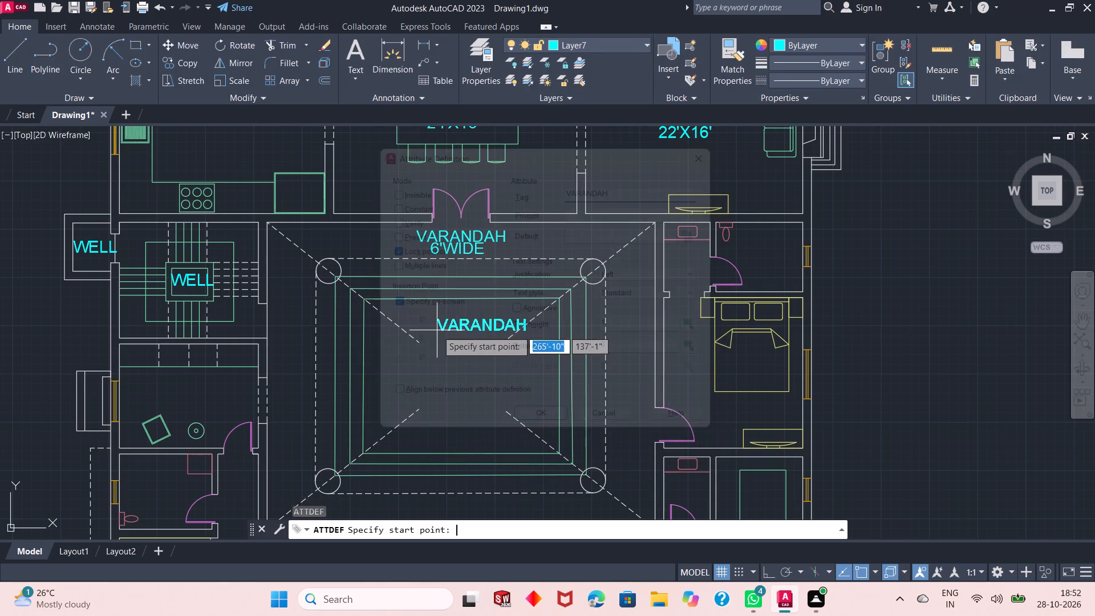
pyautogui.click(388, 371)
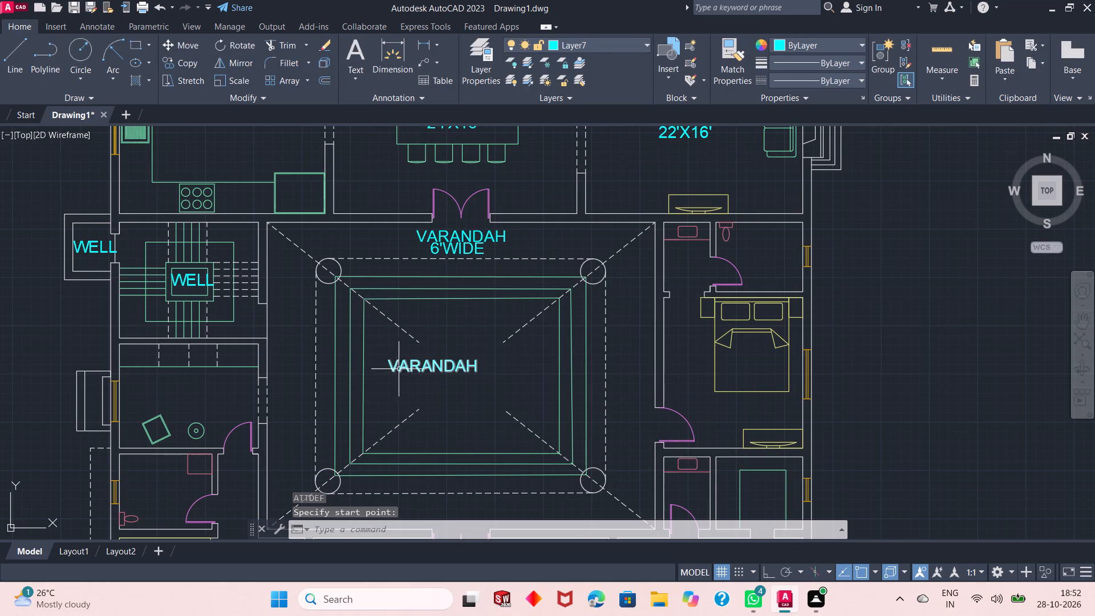
# Rotate the VARANDAH label inside the courtyard by 90 degrees so it reads vertically upward.
pyautogui.click(408, 366)
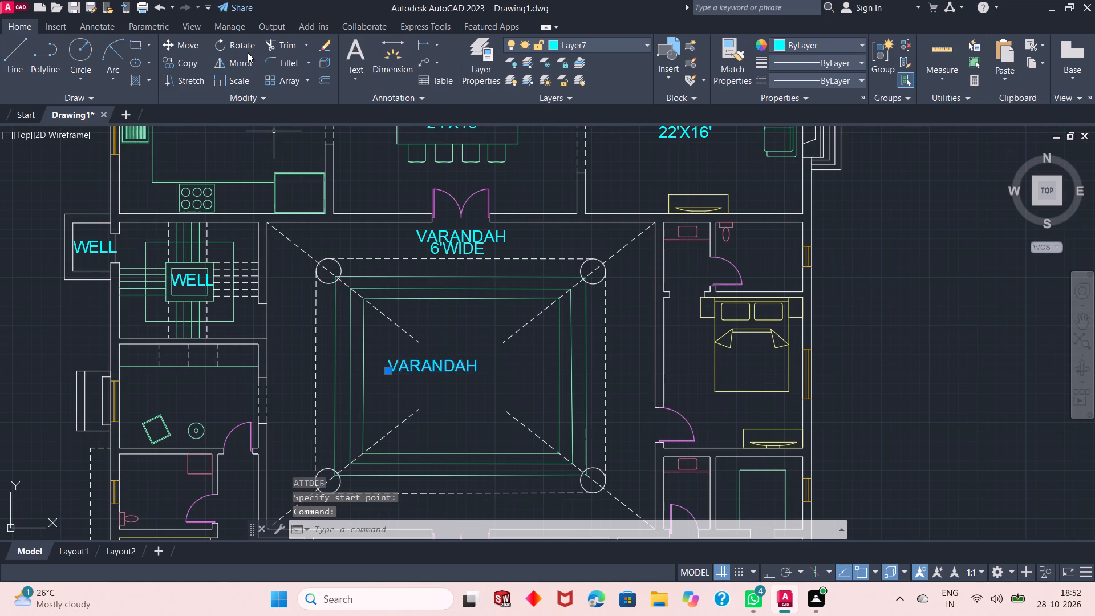
pyautogui.click(246, 52)
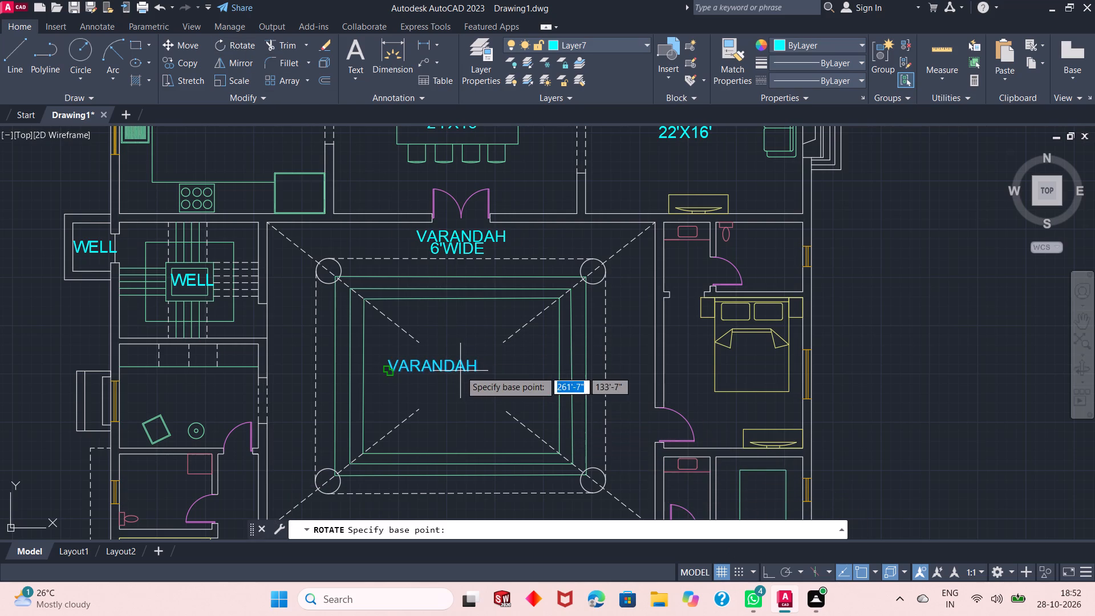
pyautogui.click(460, 371)
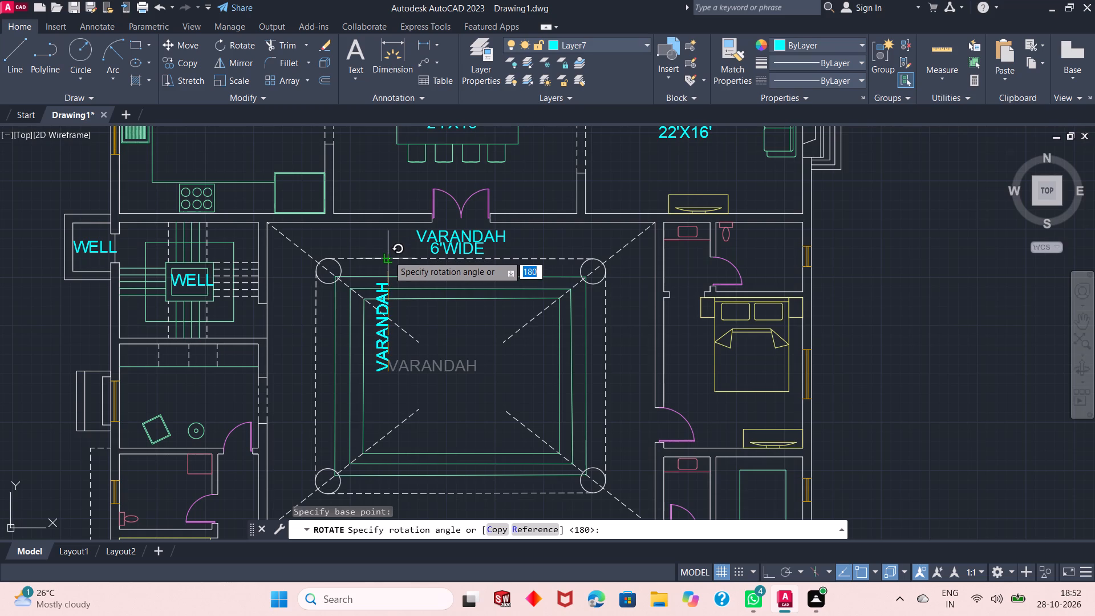
pyautogui.click(388, 256)
# Move the vertical VARANDAH label into the strip west of the courtyard, between the wall and the dashed outline.
pyautogui.click(386, 341)
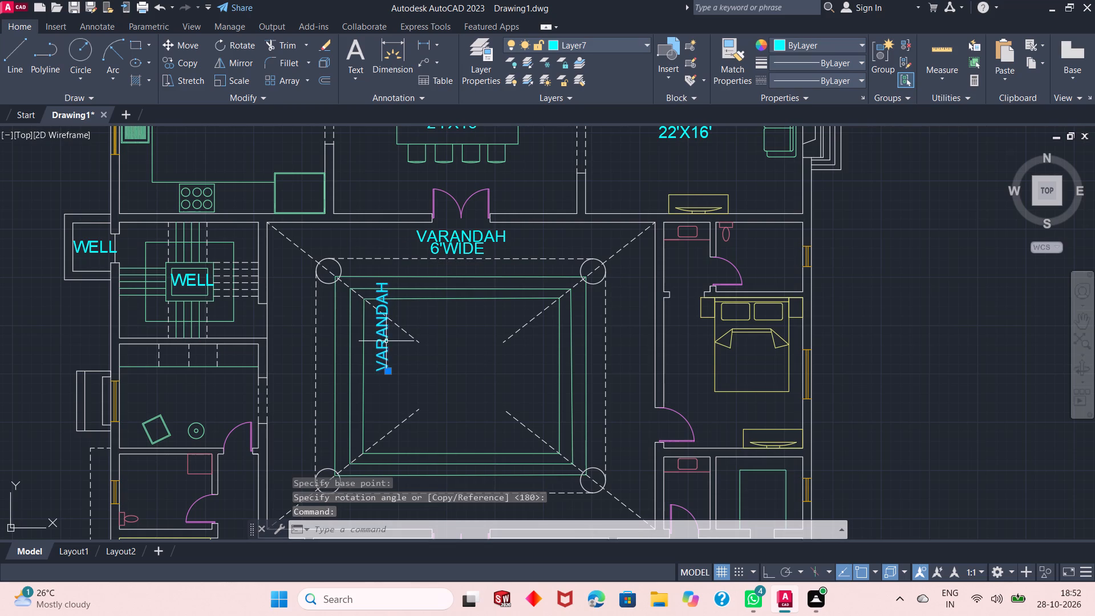
pyautogui.moveTo(194, 45); pyautogui.dragTo(401, 297)
pyautogui.moveTo(401, 297); pyautogui.dragTo(384, 344)
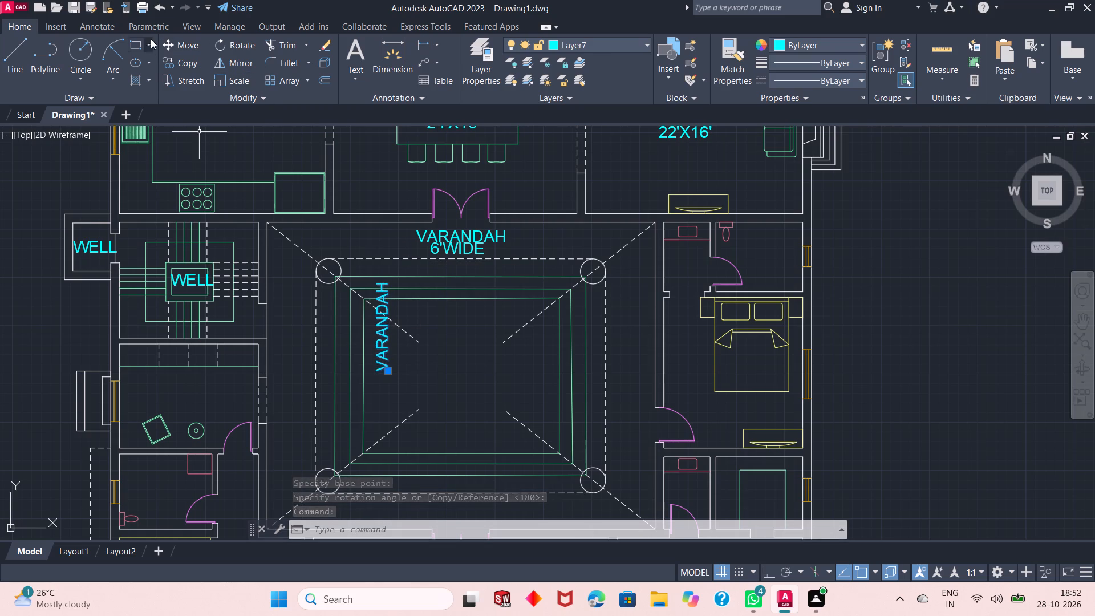
pyautogui.click(181, 43)
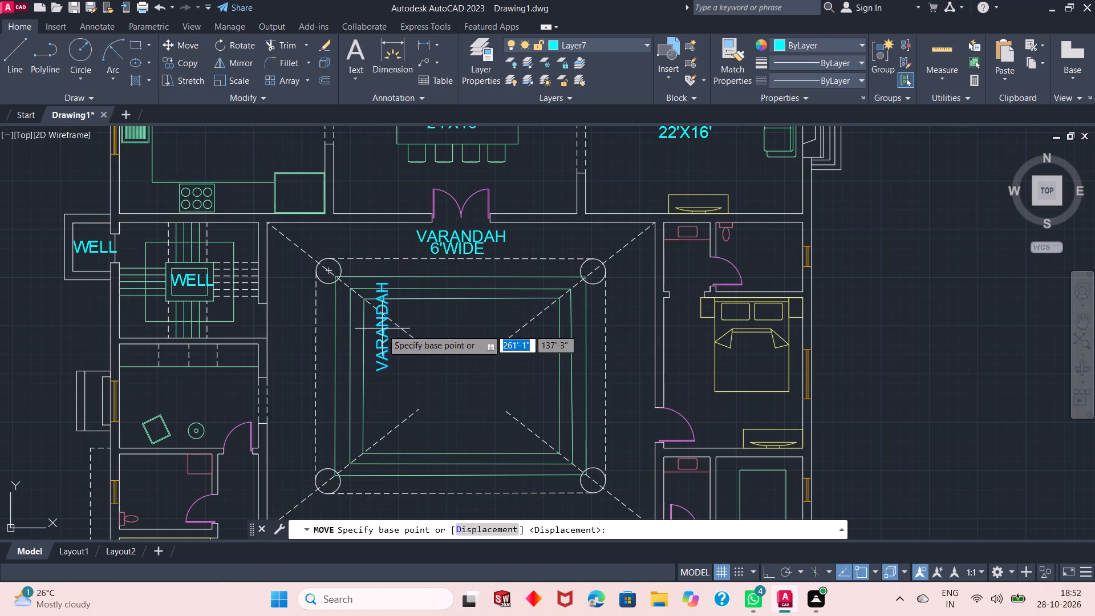
pyautogui.moveTo(382, 329); pyautogui.dragTo(317, 364)
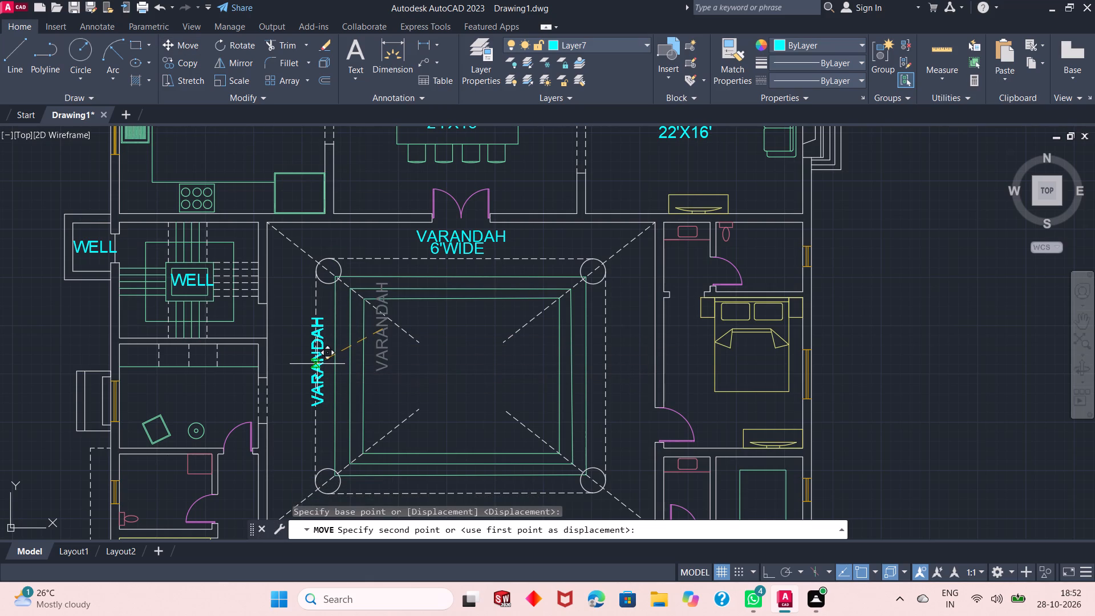
pyautogui.moveTo(317, 364); pyautogui.dragTo(285, 360)
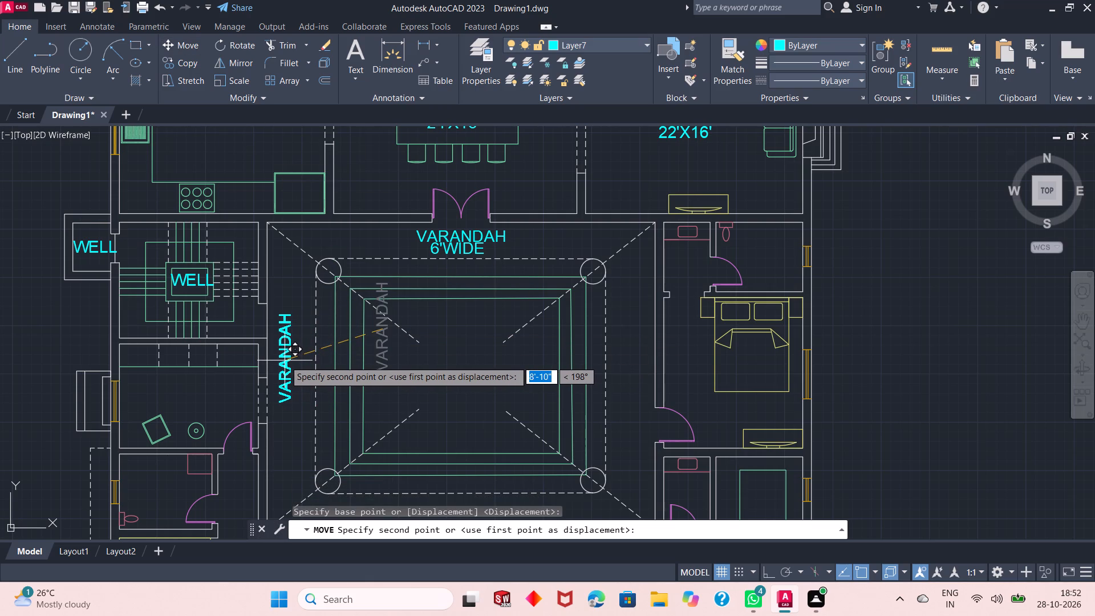
pyautogui.moveTo(285, 360); pyautogui.dragTo(282, 361)
pyautogui.click(282, 361)
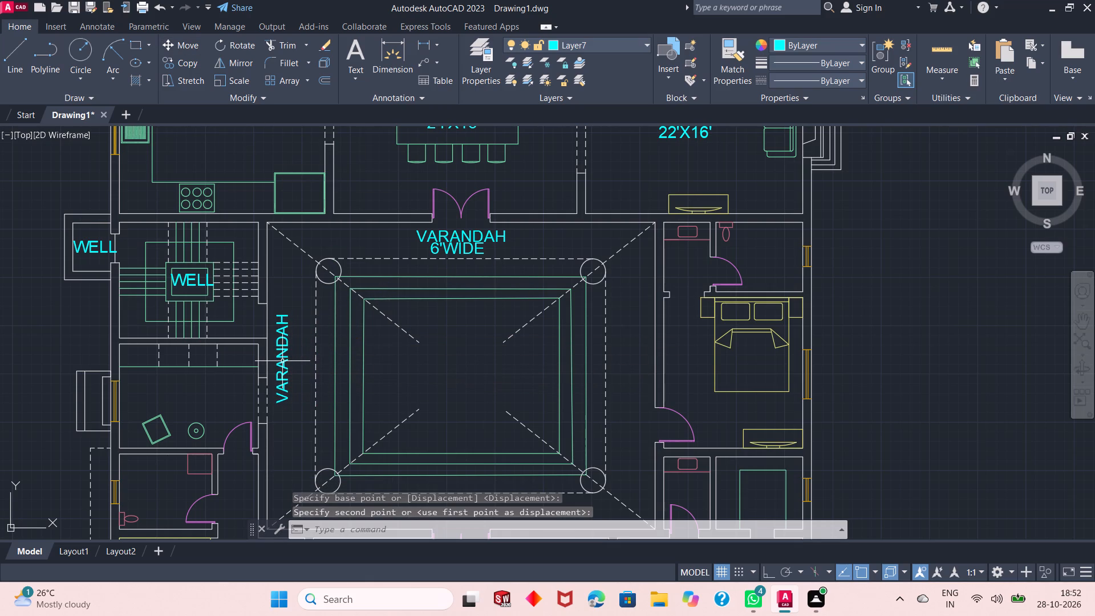
# Copy the 6'WIDE label to two spots side by side inside the courtyard and one in the south veranda strip.
pyautogui.click(452, 255)
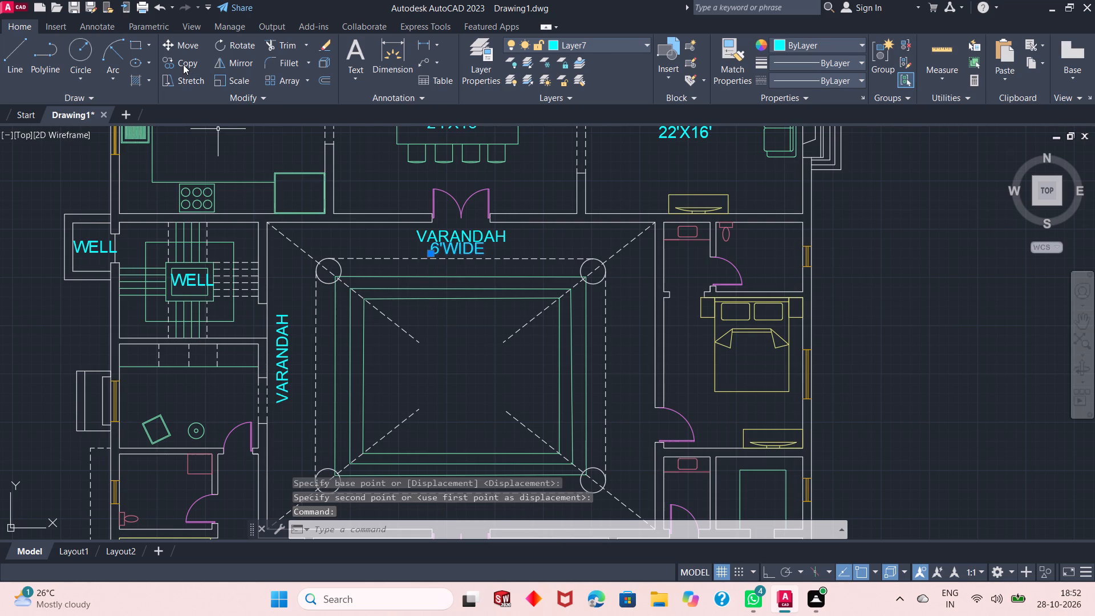
pyautogui.click(183, 64)
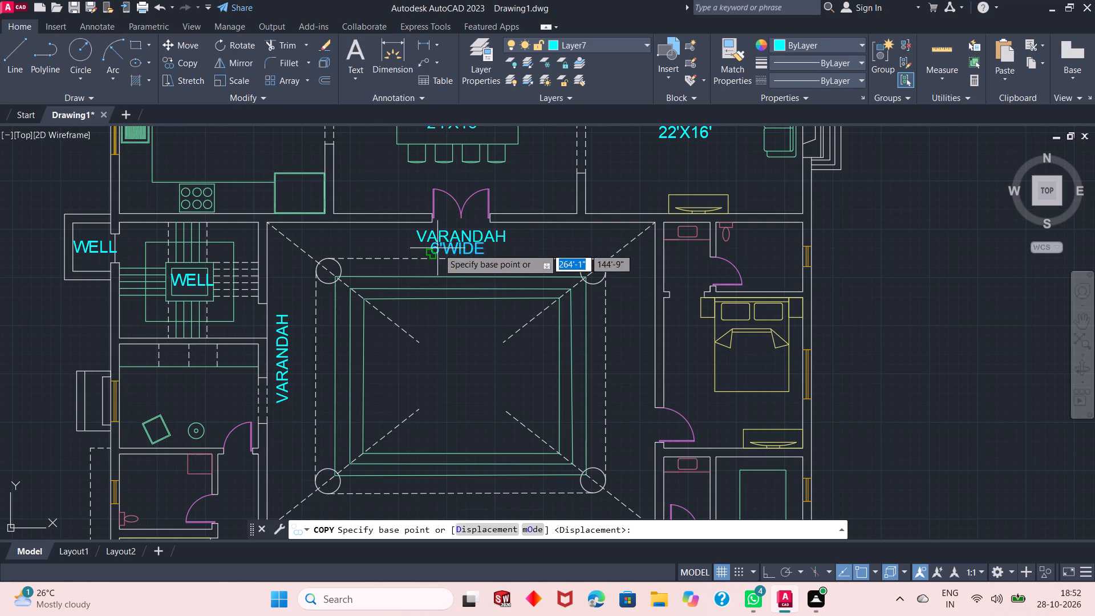
pyautogui.click(438, 248)
pyautogui.click(375, 358)
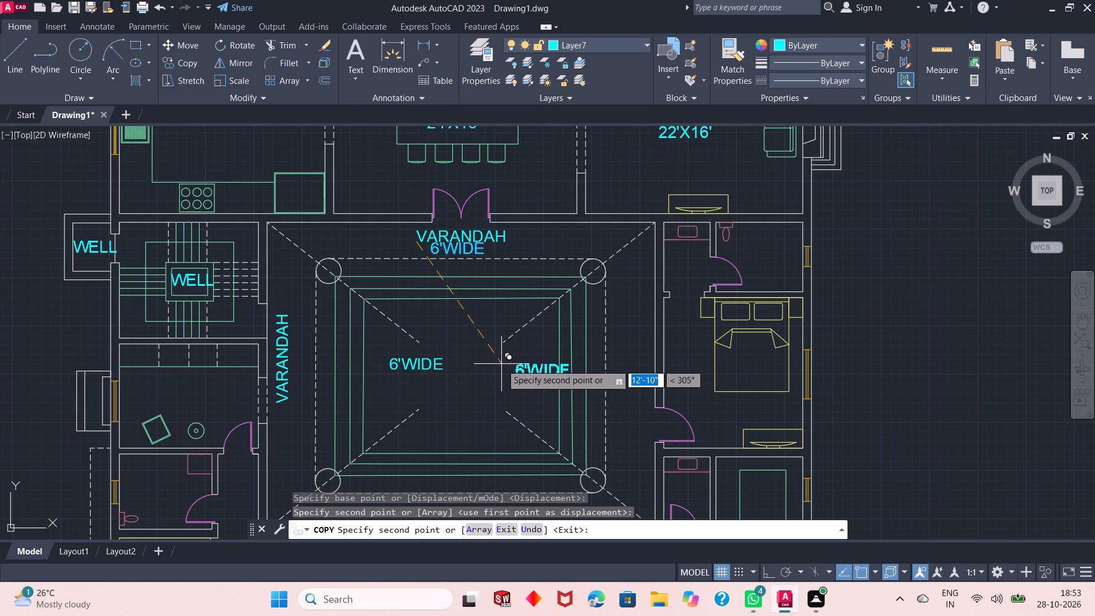
pyautogui.click(484, 364)
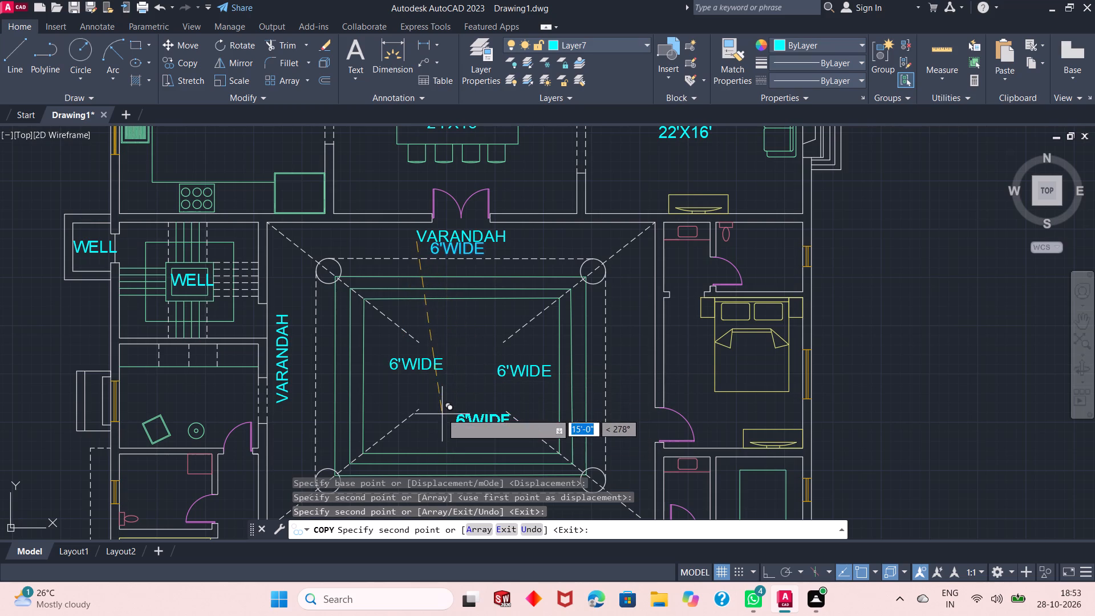
pyautogui.keyDown('ctrl'); pyautogui.scroll(-1, 439, 406); pyautogui.keyUp('ctrl')
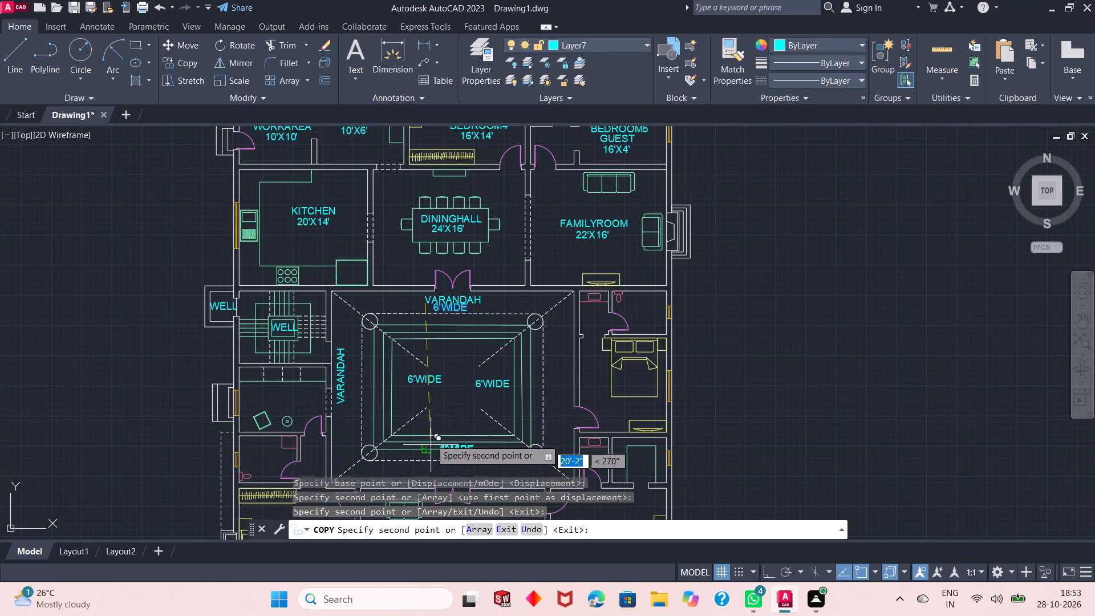
pyautogui.keyDown('ctrl'); pyautogui.scroll(-1, 433, 377); pyautogui.keyUp('ctrl')
pyautogui.keyDown('ctrl'); pyautogui.scroll(2, 435, 427); pyautogui.keyUp('ctrl')
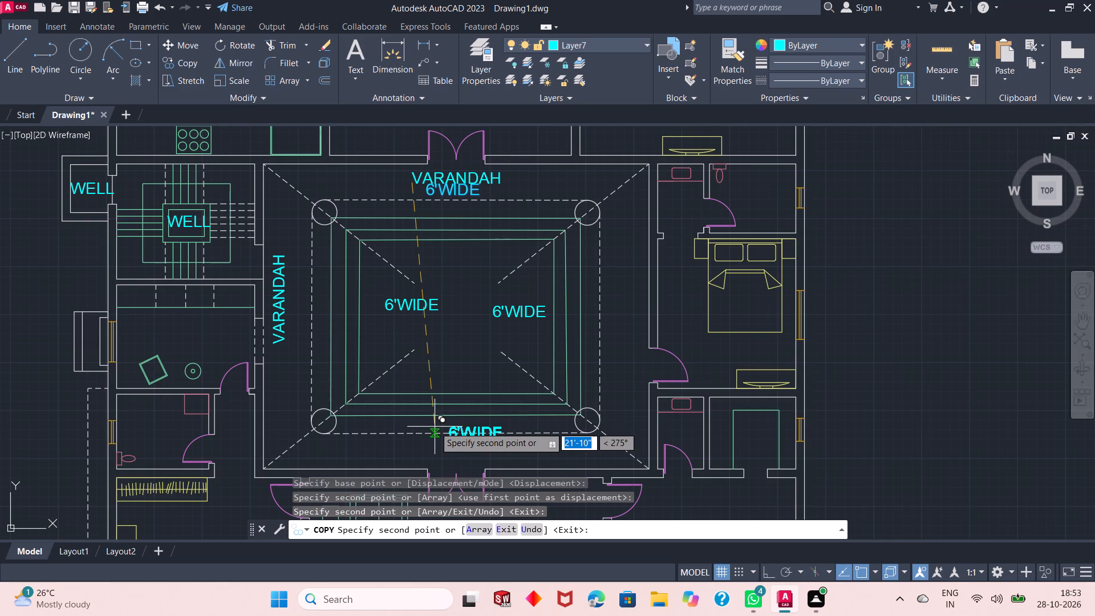
pyautogui.keyDown('ctrl'); pyautogui.scroll(1, 425, 460); pyautogui.keyUp('ctrl')
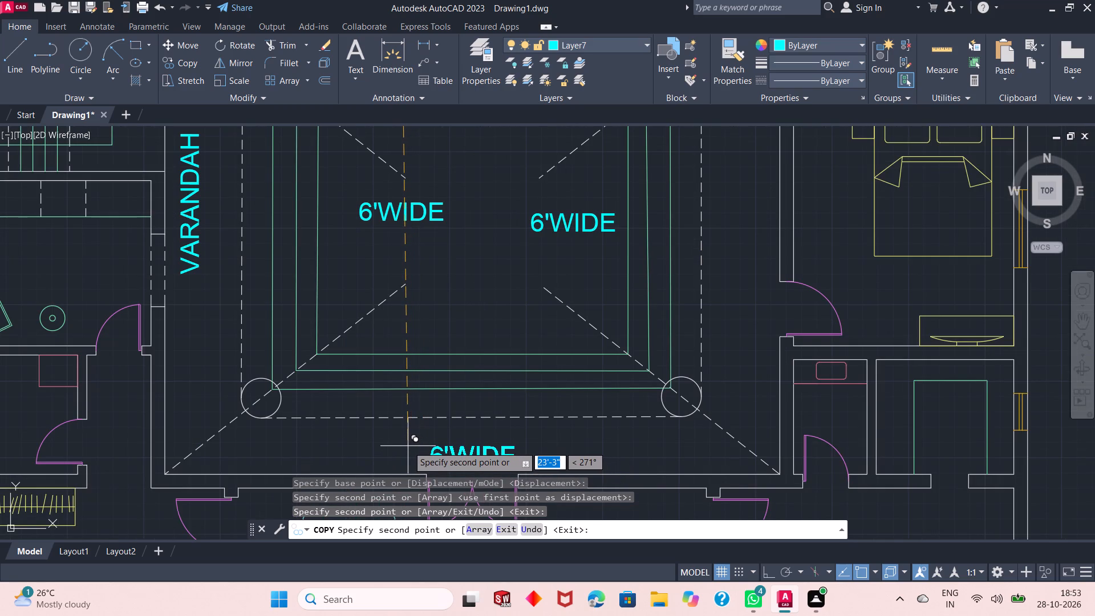
pyautogui.click(404, 450)
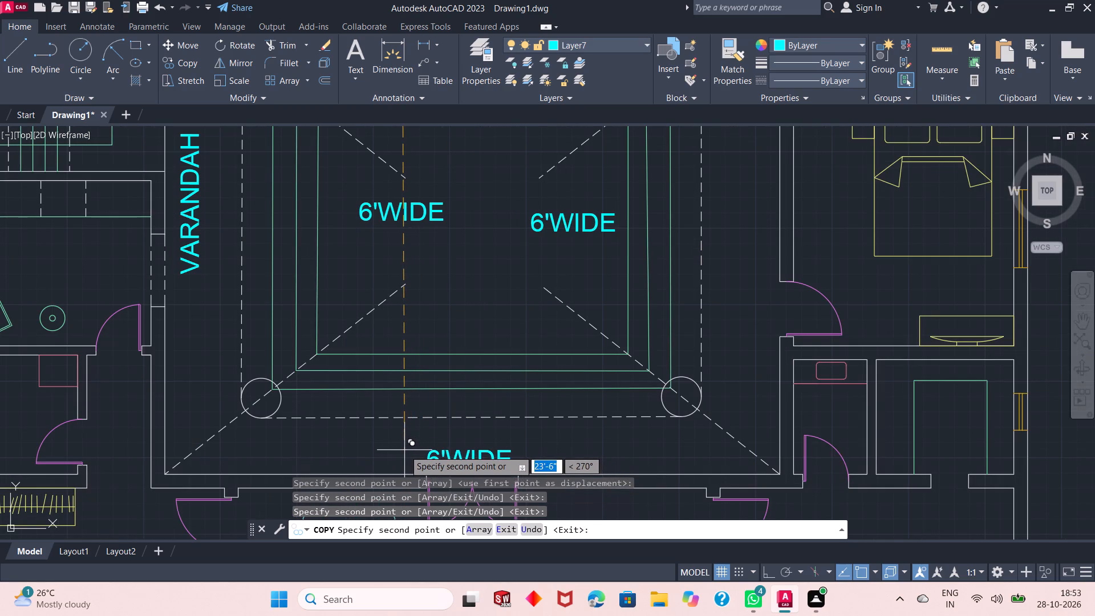
pyautogui.press('Return')
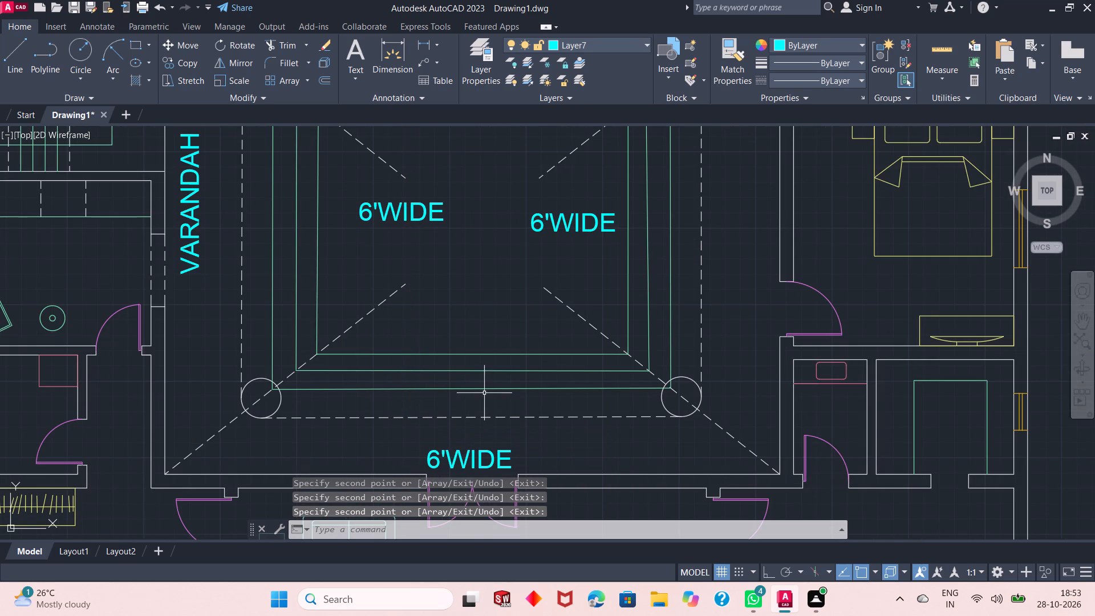
# Rotate the western of the two 6'WIDE labels inside the courtyard by 90 degrees so it reads vertically upward.
pyautogui.click(394, 218)
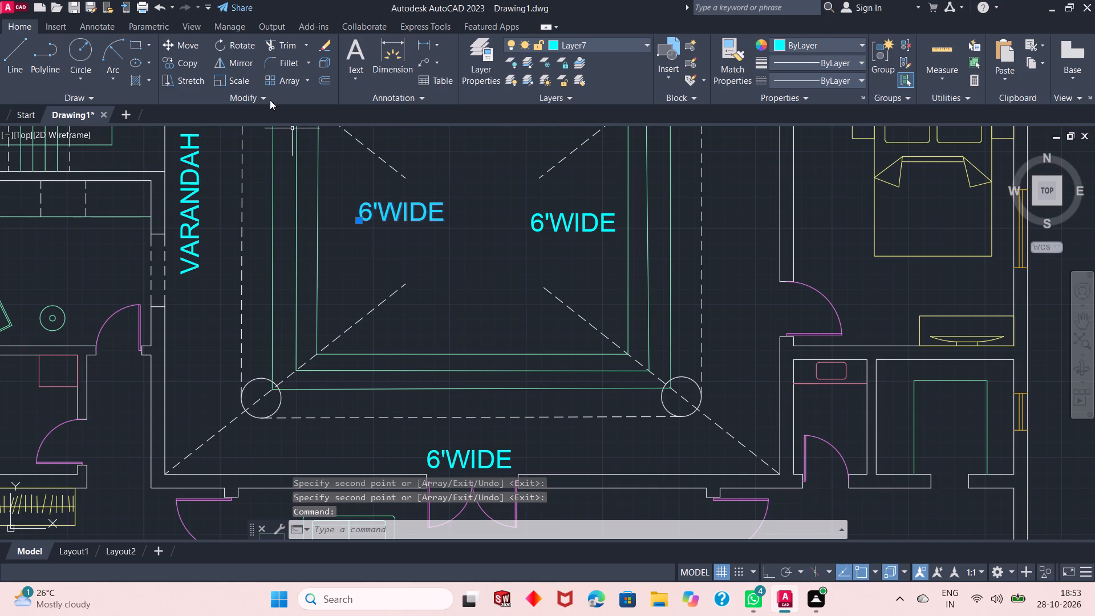
pyautogui.click(238, 50)
pyautogui.moveTo(376, 200); pyautogui.dragTo(358, 119)
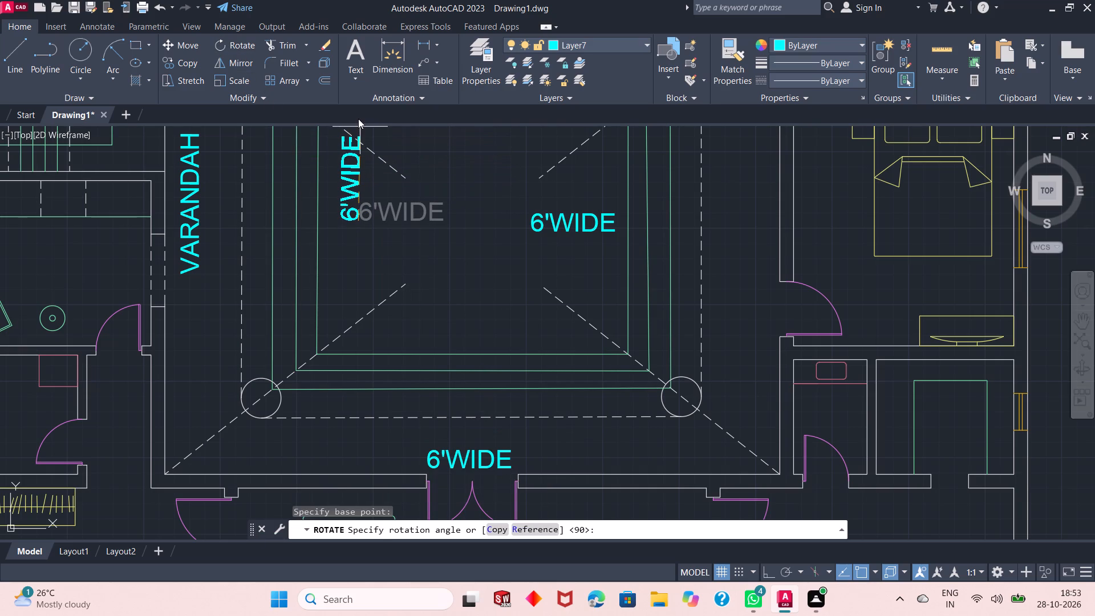
pyautogui.moveTo(358, 119); pyautogui.dragTo(356, 221)
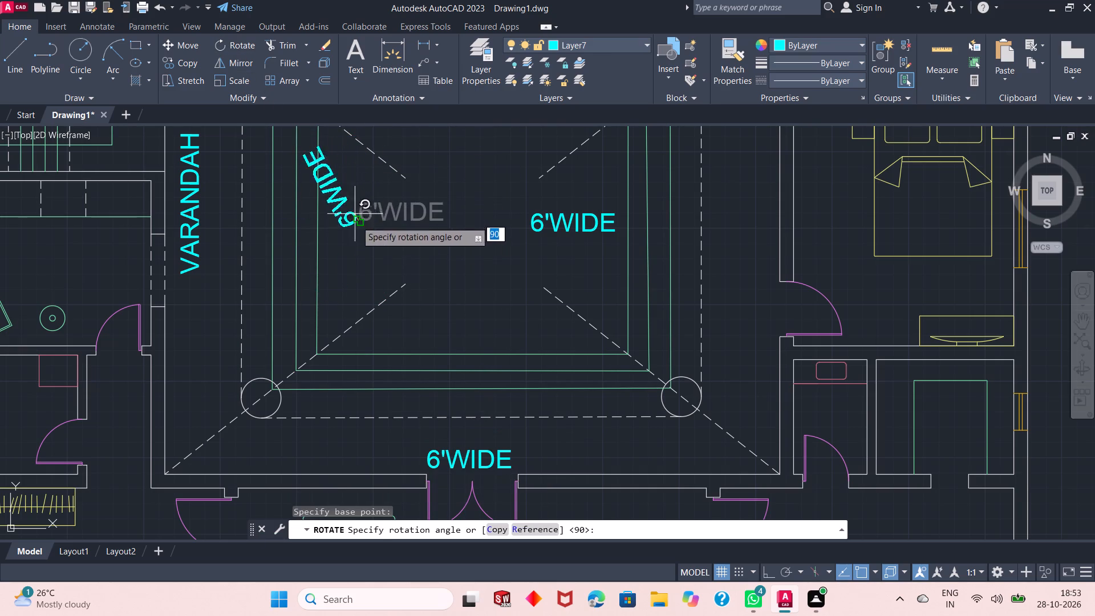
pyautogui.moveTo(356, 221); pyautogui.dragTo(371, 290)
pyautogui.keyDown('ctrl'); pyautogui.scroll(-1, 371, 290); pyautogui.keyUp('ctrl')
pyautogui.keyDown('ctrl'); pyautogui.scroll(1, 359, 202); pyautogui.keyUp('ctrl')
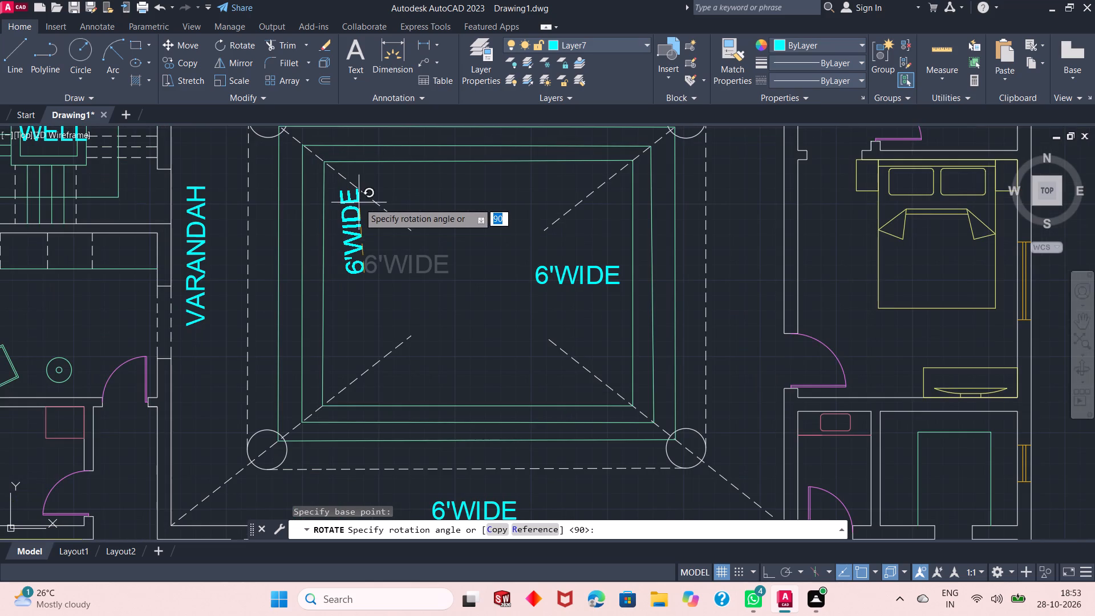
pyautogui.click(364, 158)
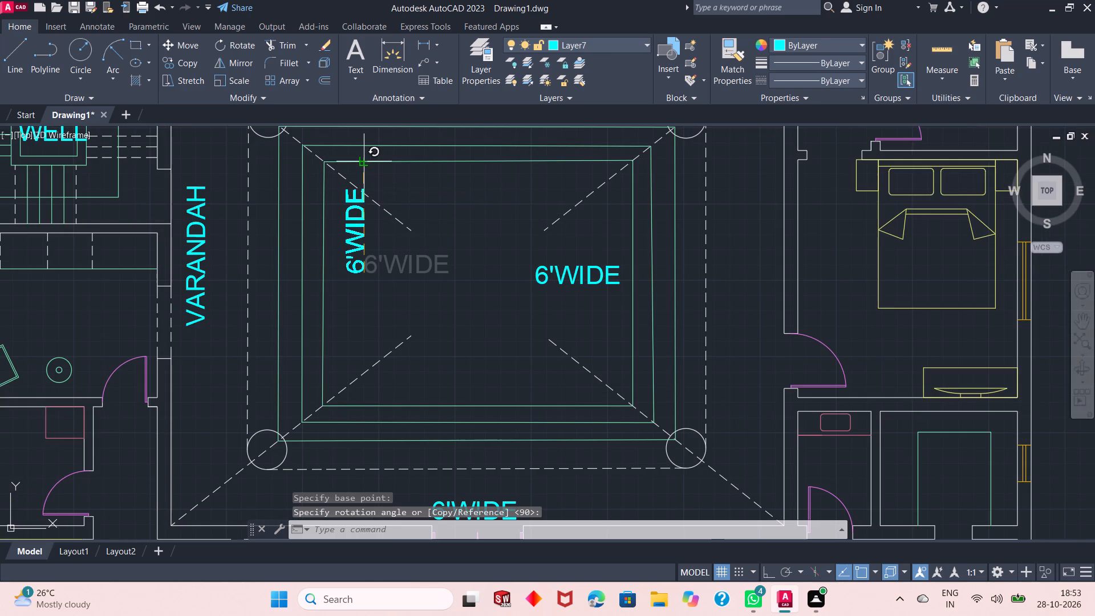
# Move the vertical 6'WIDE label into the west veranda strip, just east of the vertical VARANDAH label.
pyautogui.click(359, 242)
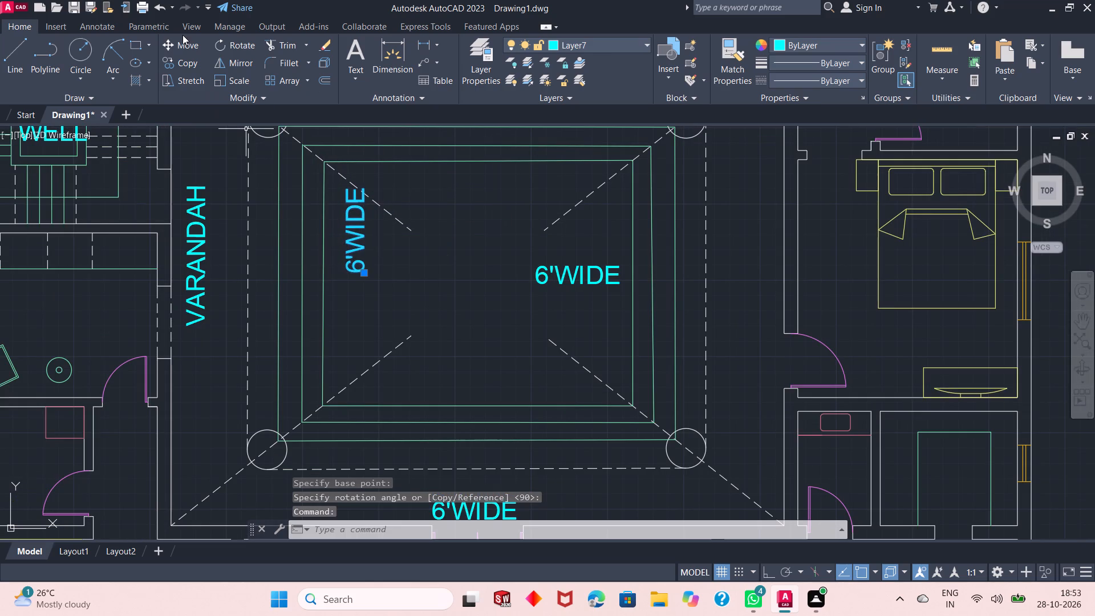
pyautogui.click(193, 47)
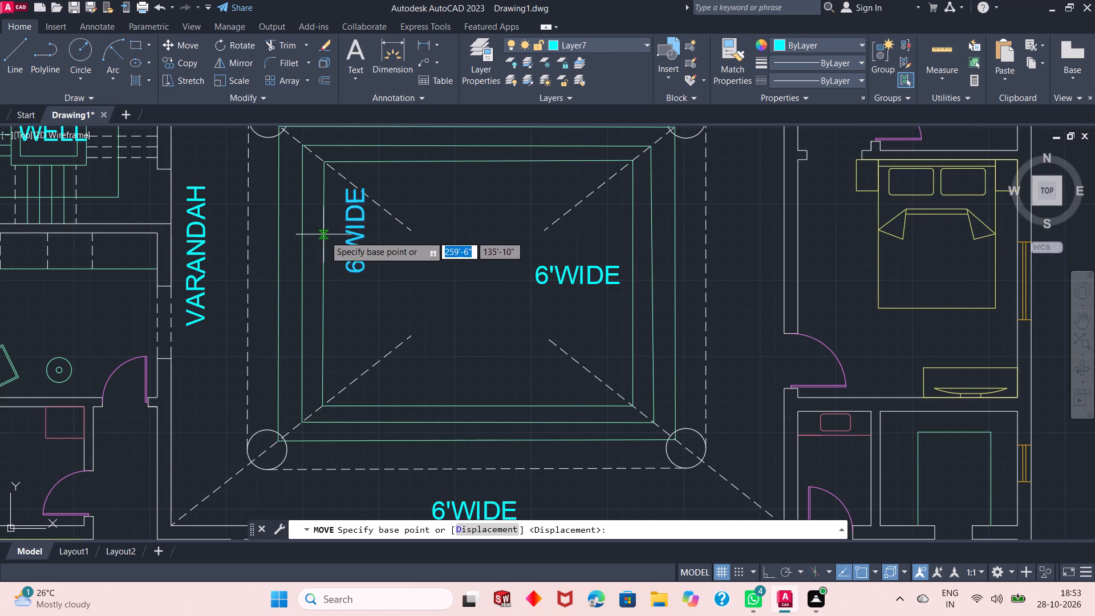
pyautogui.moveTo(351, 246); pyautogui.dragTo(223, 272)
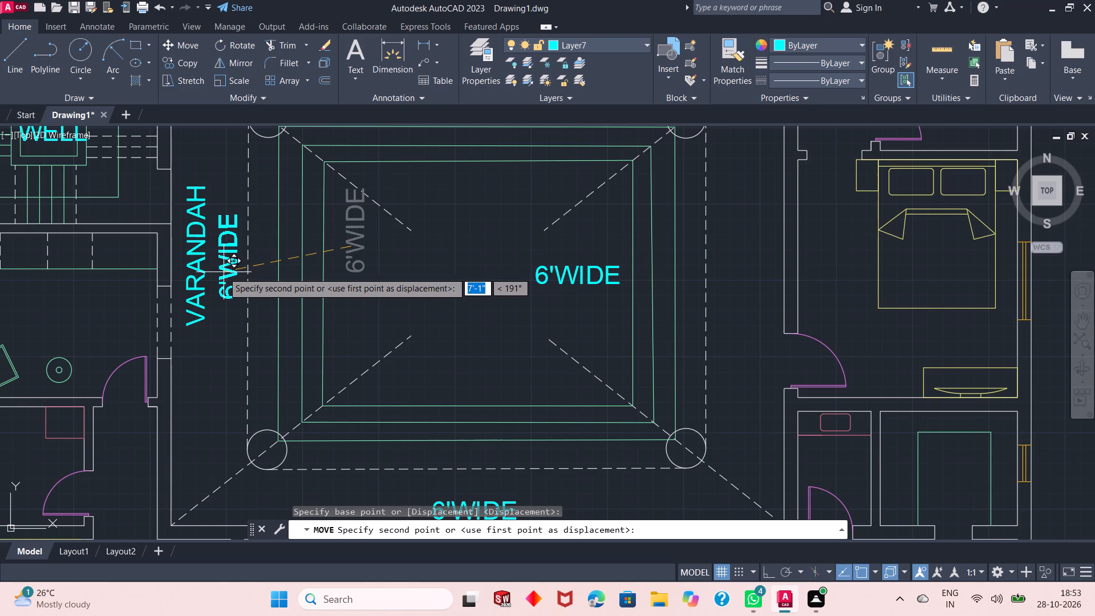
pyautogui.moveTo(223, 272); pyautogui.dragTo(220, 271)
pyautogui.click(220, 271)
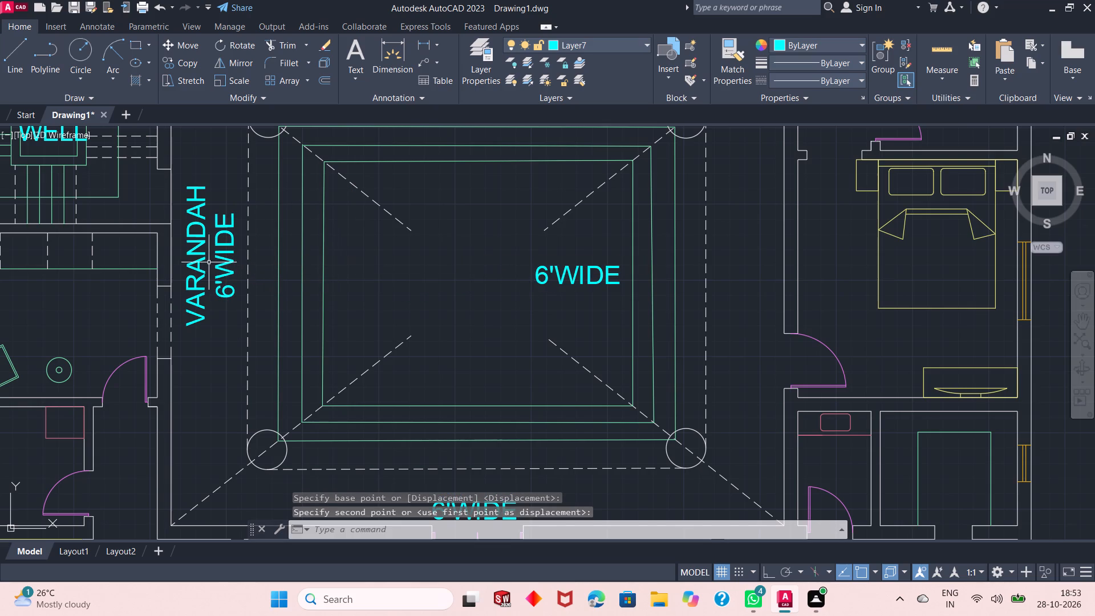
# Copy the vertical VARANDAH label from the west strip to the east veranda strip, just outside the dashed outline.
pyautogui.click(195, 262)
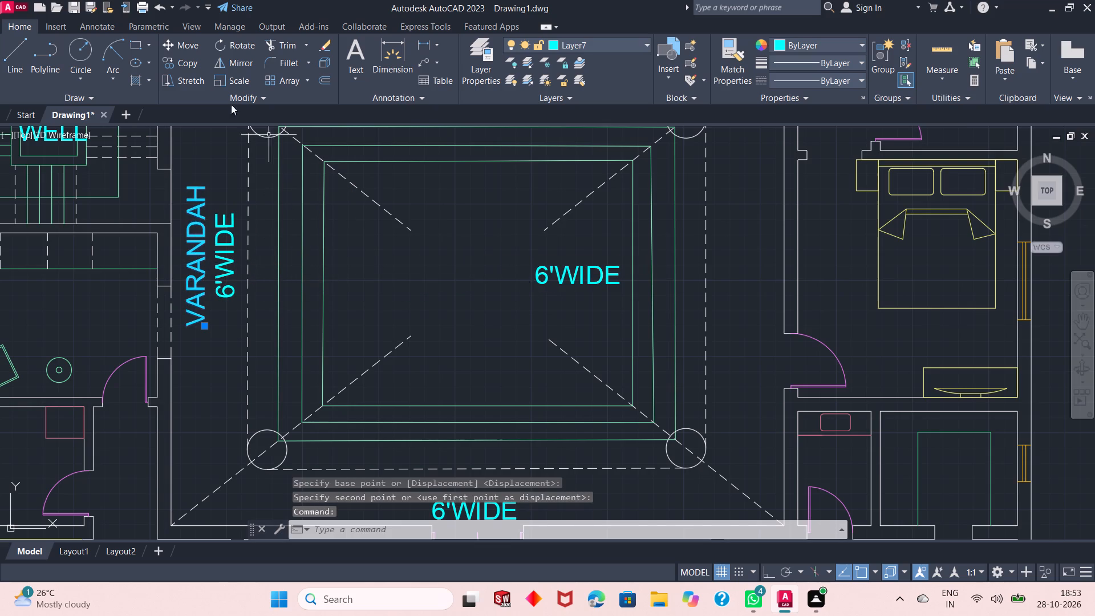
pyautogui.click(183, 63)
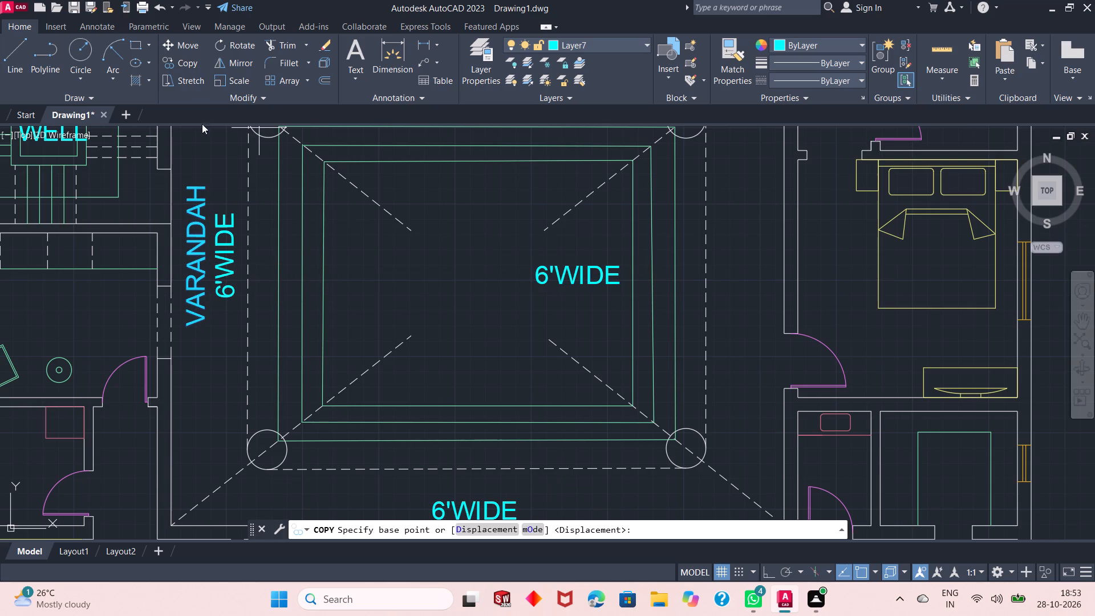
pyautogui.click(193, 257)
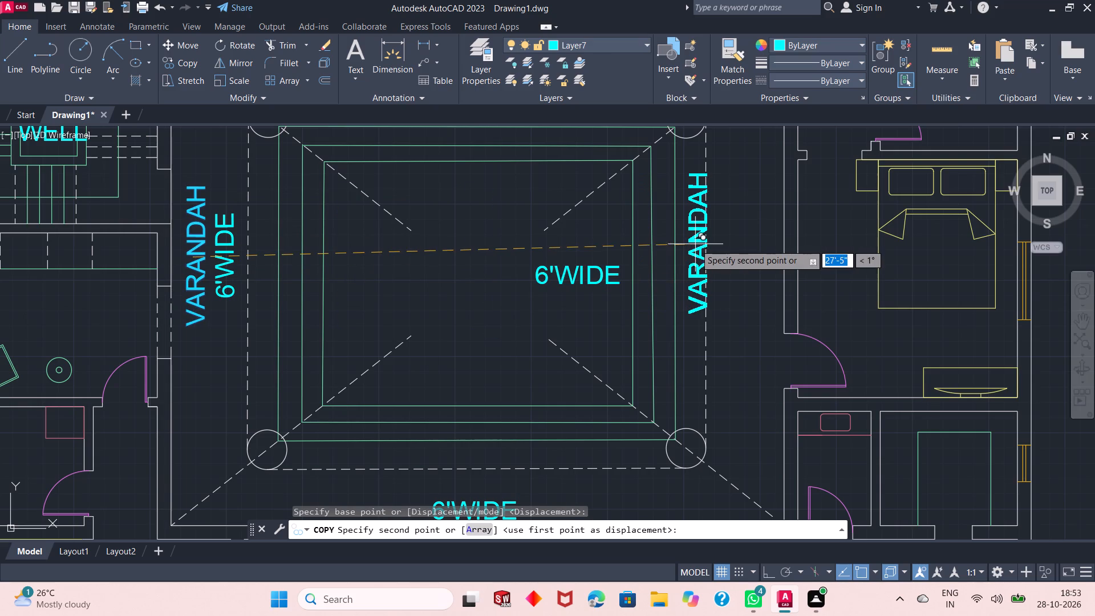
pyautogui.click(727, 252)
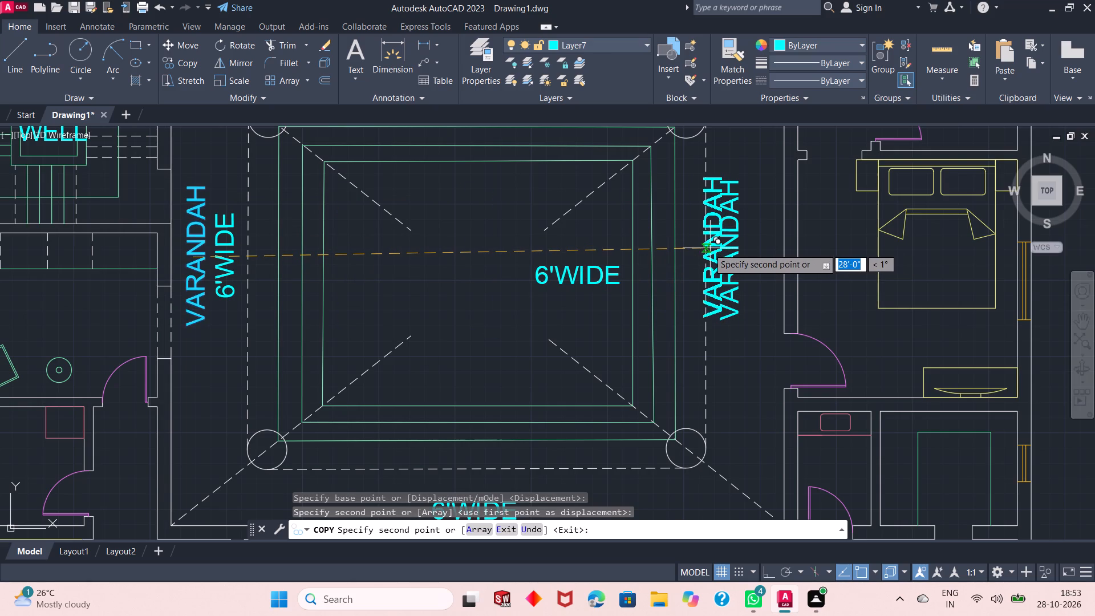
pyautogui.press('Return')
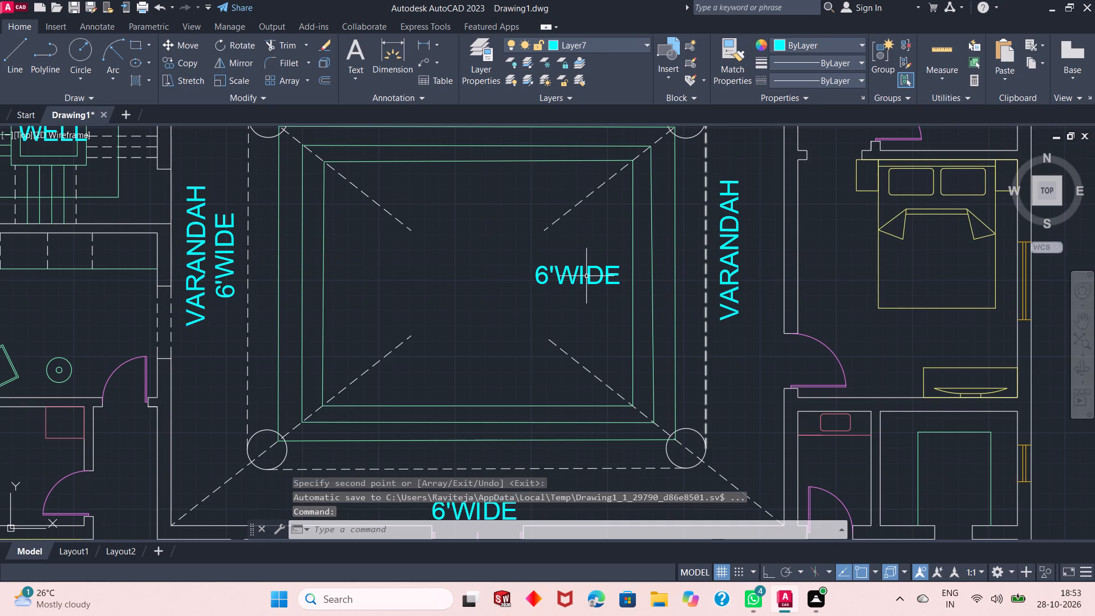
# Rotate the remaining 6'WIDE label inside the courtyard by 90 degrees so it reads vertically upward.
pyautogui.click(583, 276)
pyautogui.click(240, 50)
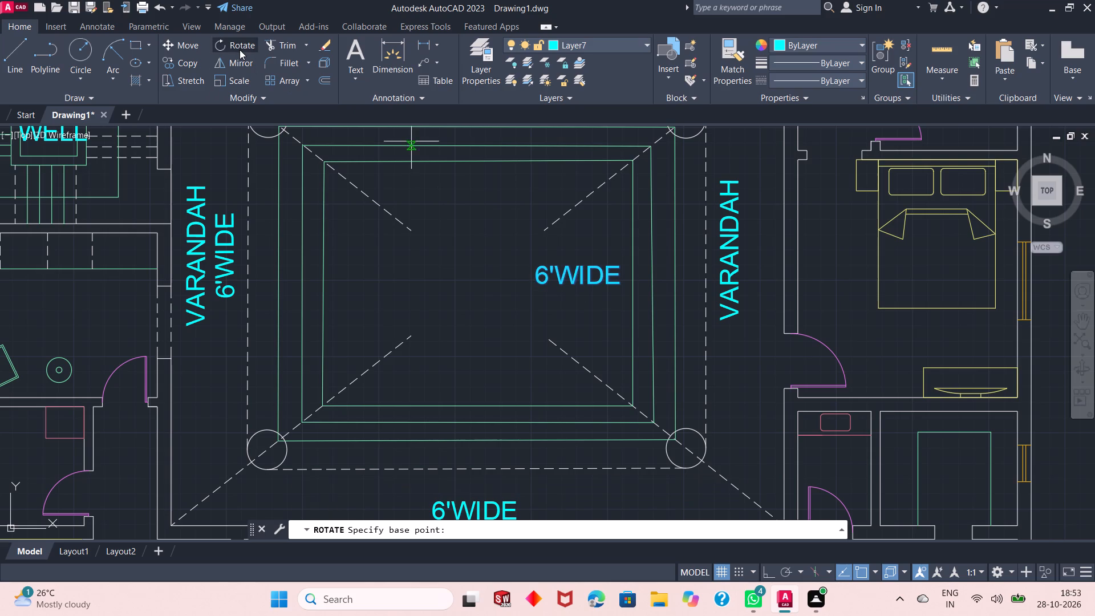
pyautogui.moveTo(564, 274); pyautogui.dragTo(559, 191)
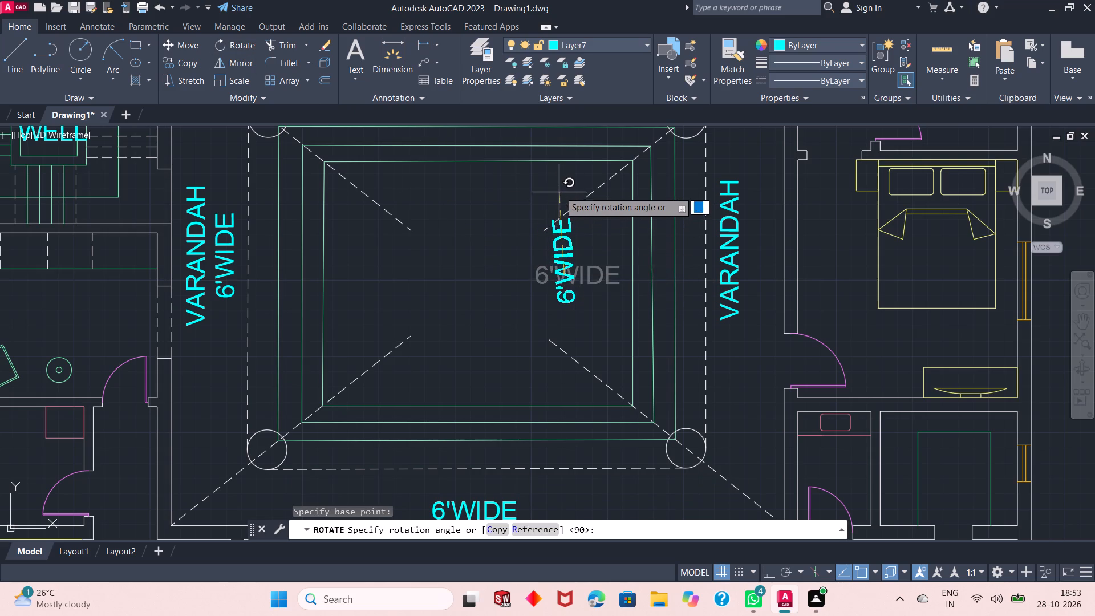
pyautogui.moveTo(559, 191); pyautogui.dragTo(563, 161)
pyautogui.click(563, 161)
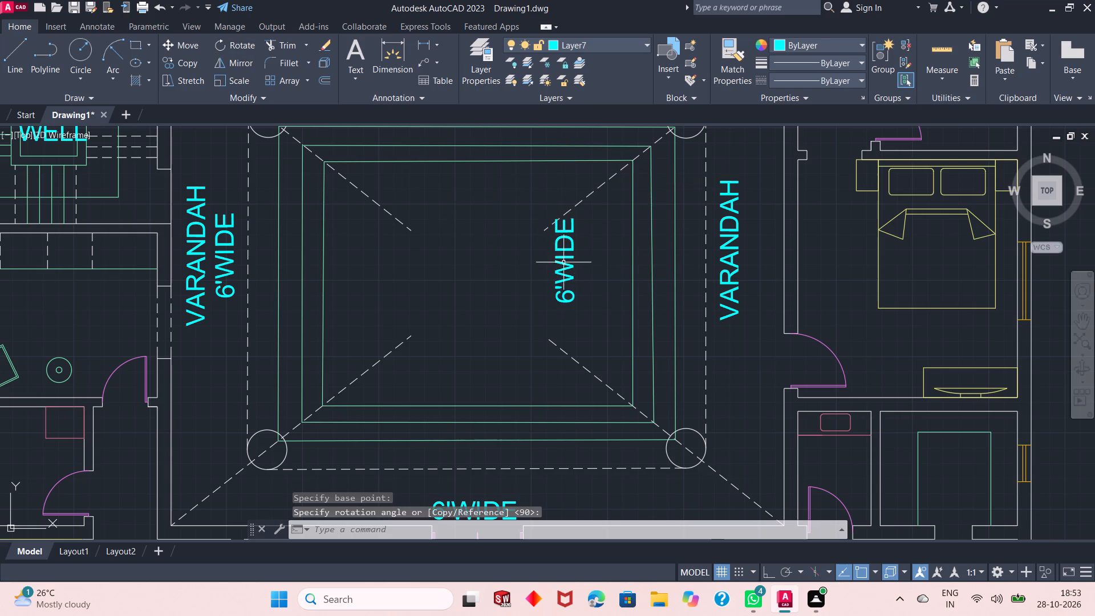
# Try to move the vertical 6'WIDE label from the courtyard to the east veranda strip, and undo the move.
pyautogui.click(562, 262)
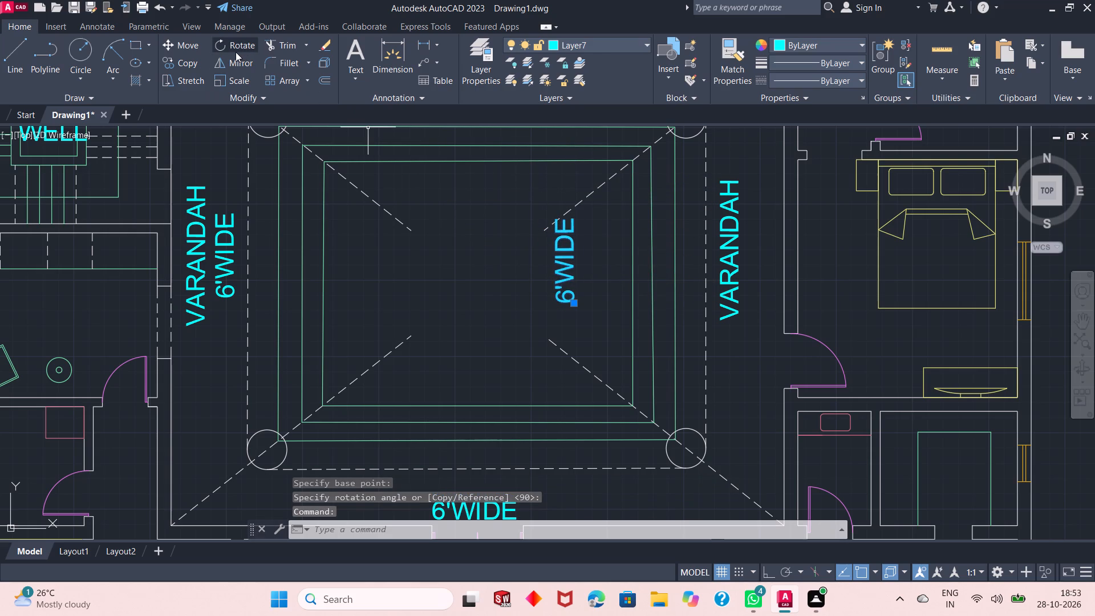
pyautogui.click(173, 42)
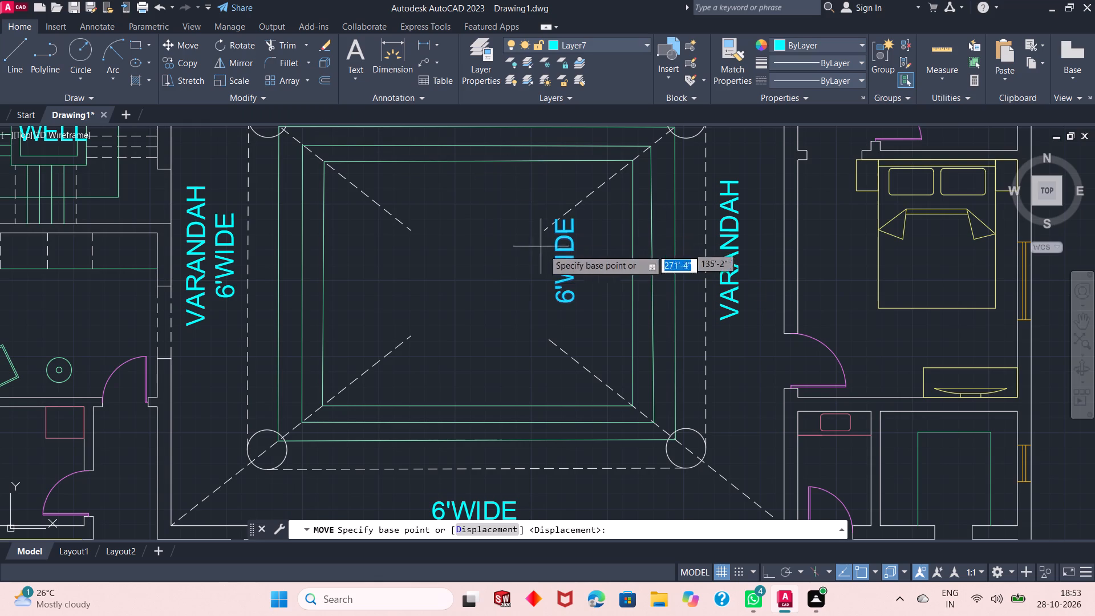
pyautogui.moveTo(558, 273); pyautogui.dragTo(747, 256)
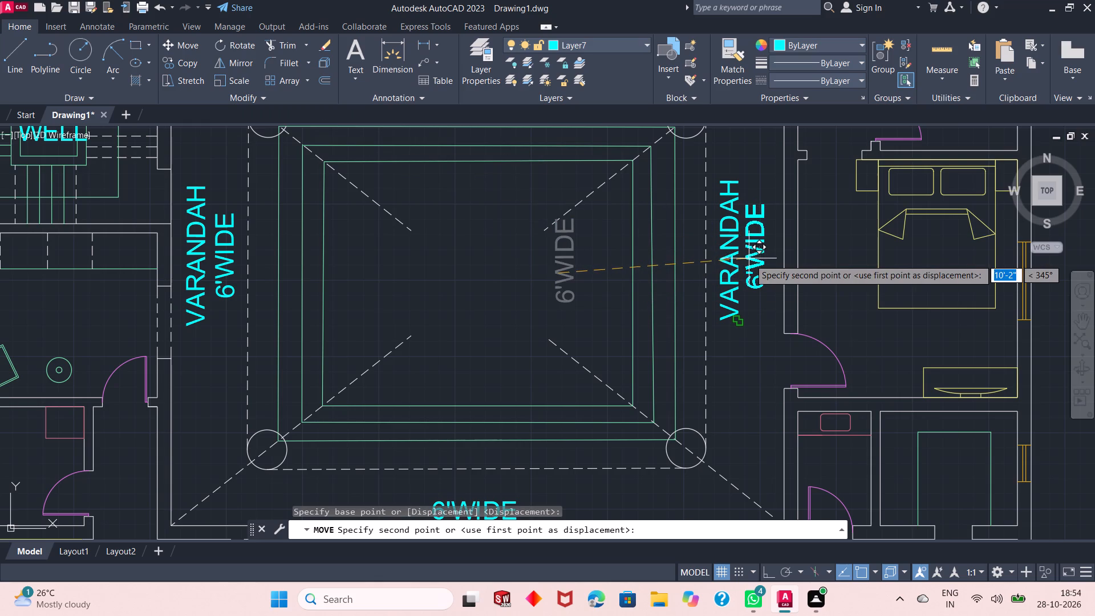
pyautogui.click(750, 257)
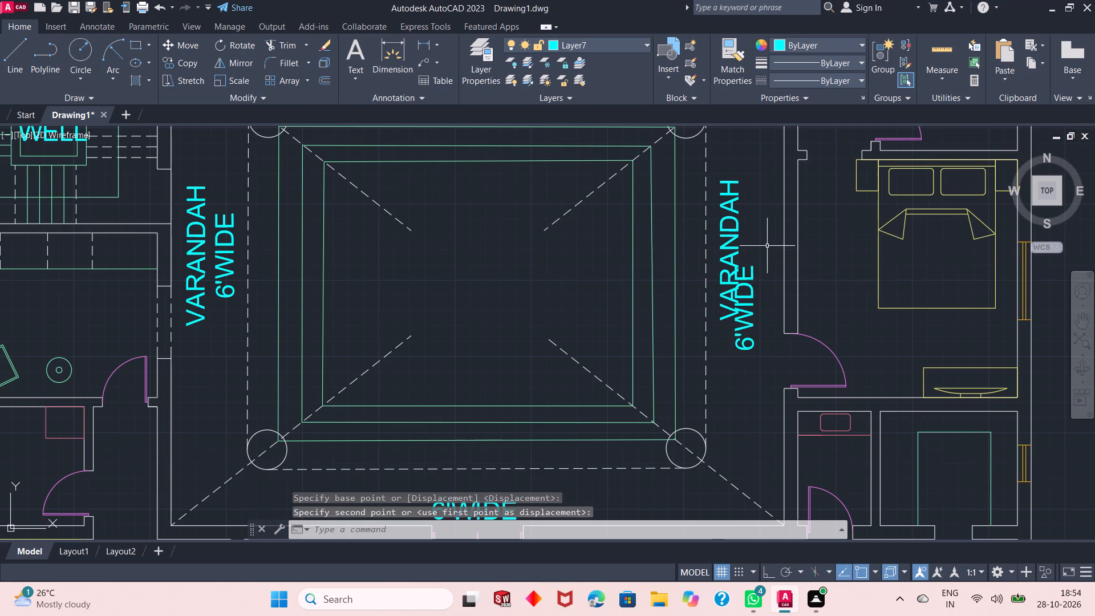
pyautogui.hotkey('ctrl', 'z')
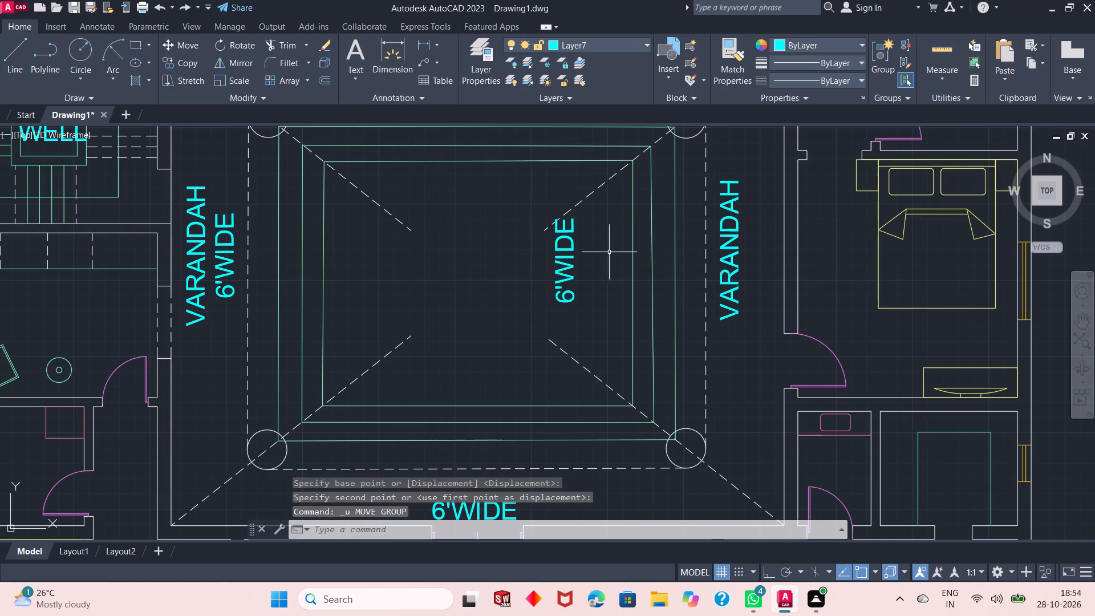
# Move the vertical 6'WIDE label from the courtyard into the east veranda strip, just east of its VARANDAH label.
pyautogui.click(554, 260)
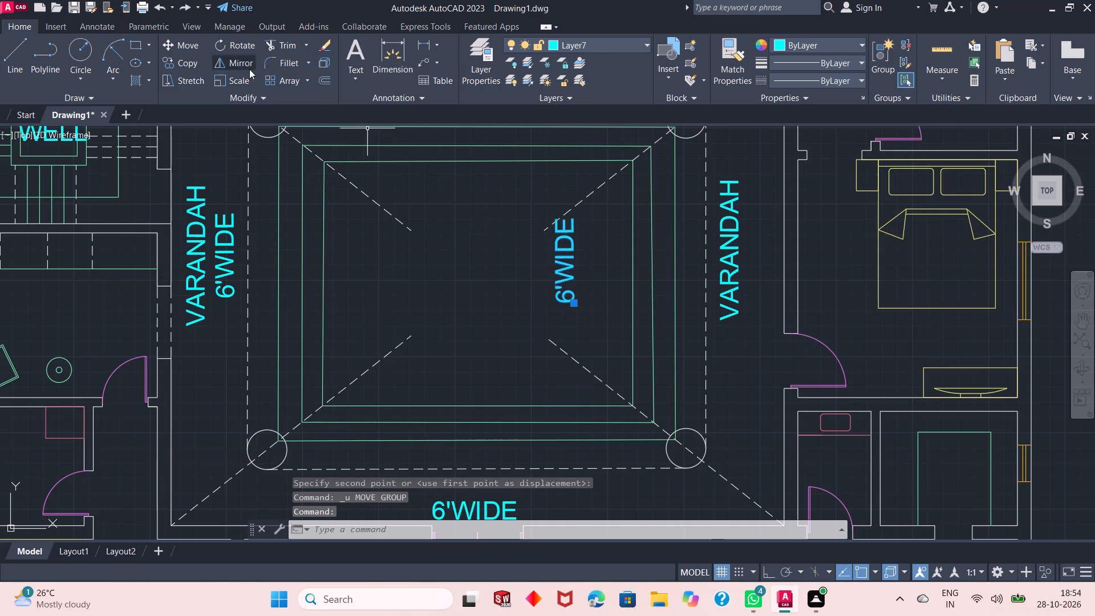
pyautogui.click(182, 46)
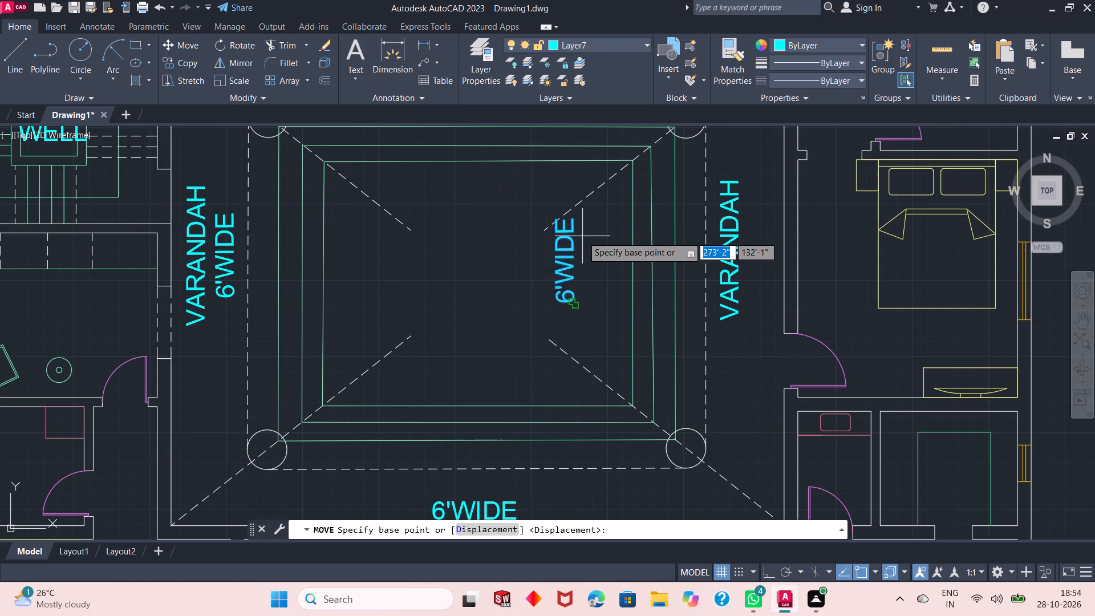
pyautogui.moveTo(563, 258); pyautogui.dragTo(794, 212)
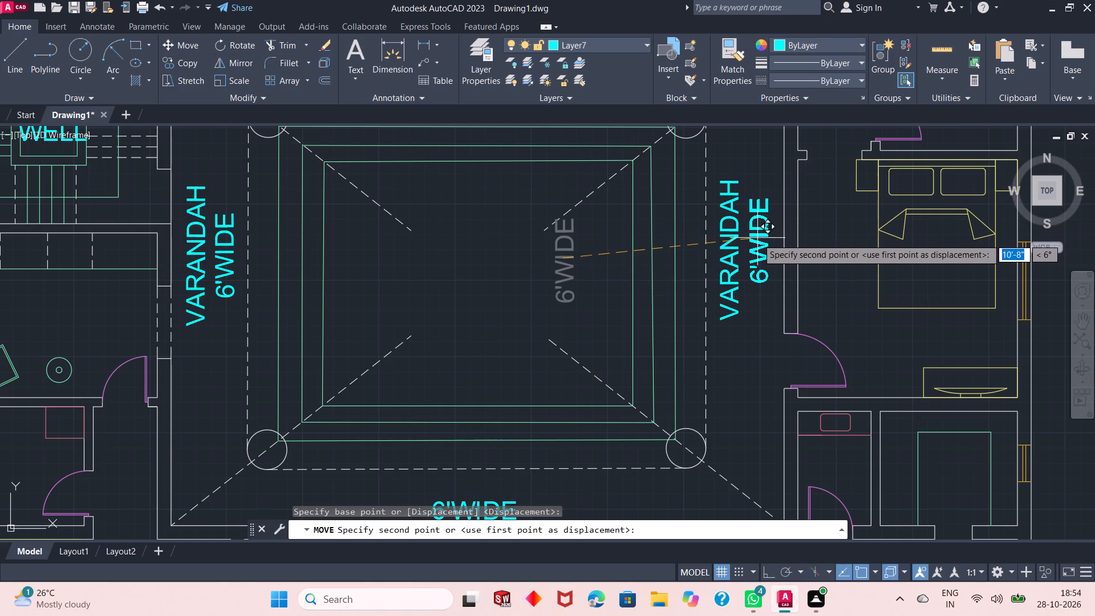
pyautogui.click(757, 240)
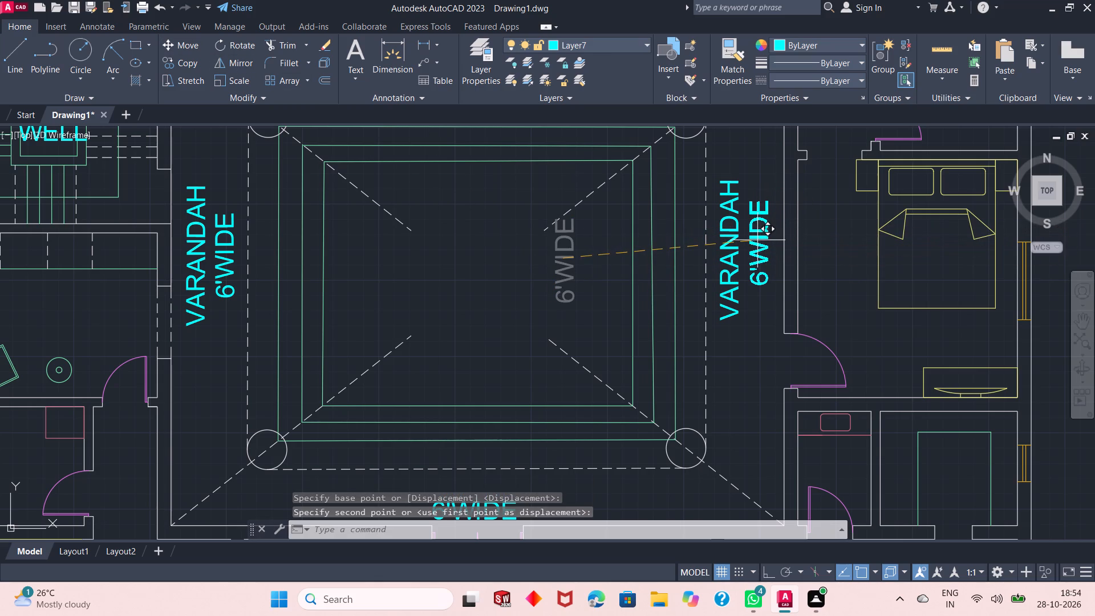
# Copy the horizontal VARANDAH label from the north veranda strip to the south strip, directly above the 6'WIDE label.
pyautogui.keyDown('ctrl'); pyautogui.scroll(-1, 646, 188); pyautogui.keyUp('ctrl')
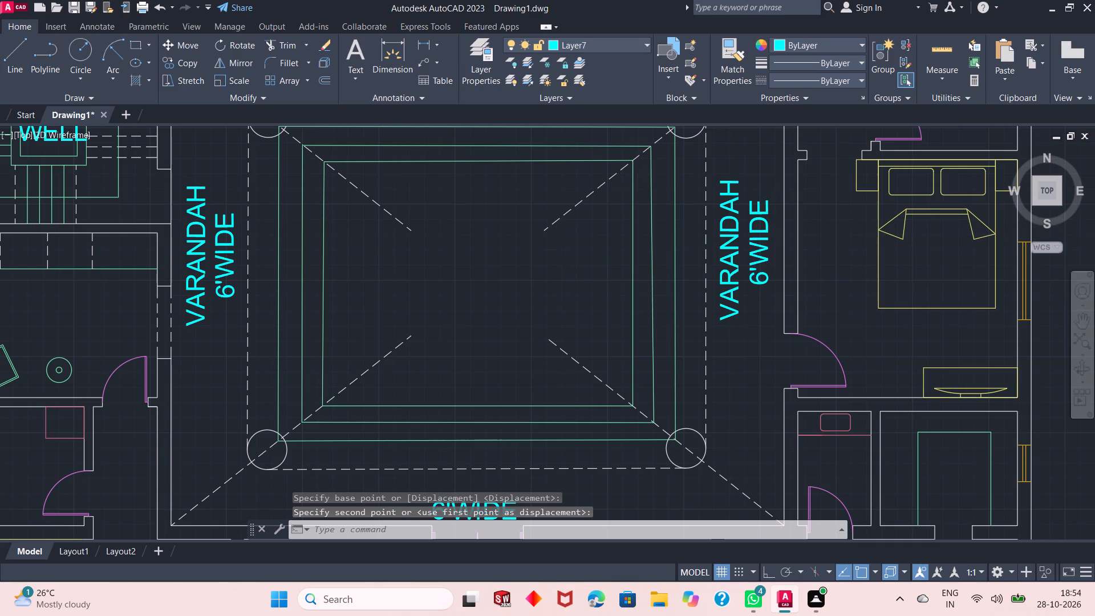
pyautogui.keyDown('ctrl'); pyautogui.scroll(-1, 595, 314); pyautogui.keyUp('ctrl')
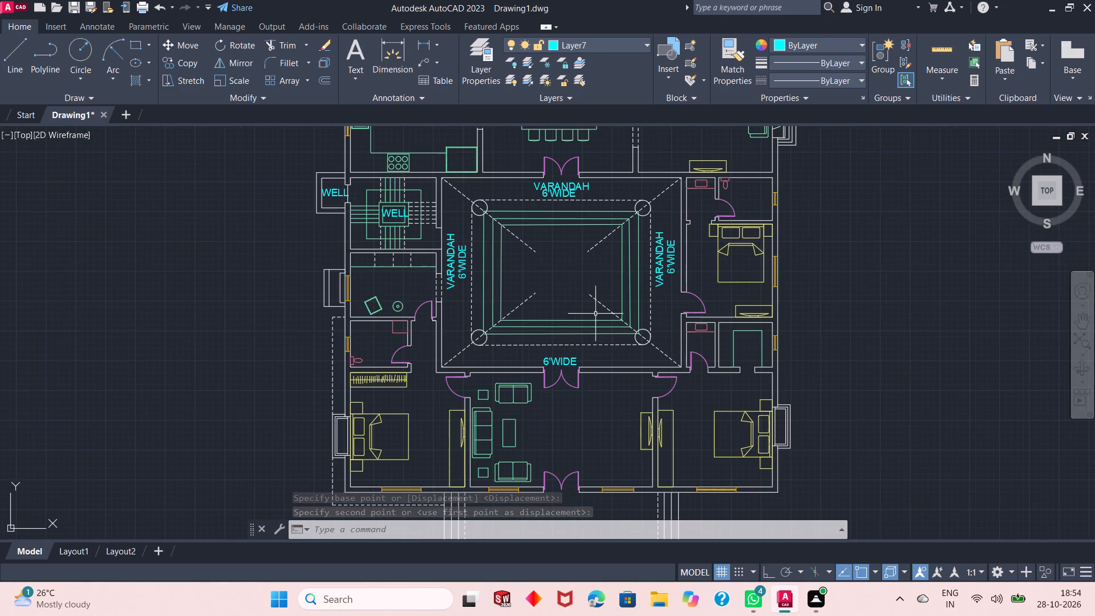
pyautogui.click(567, 186)
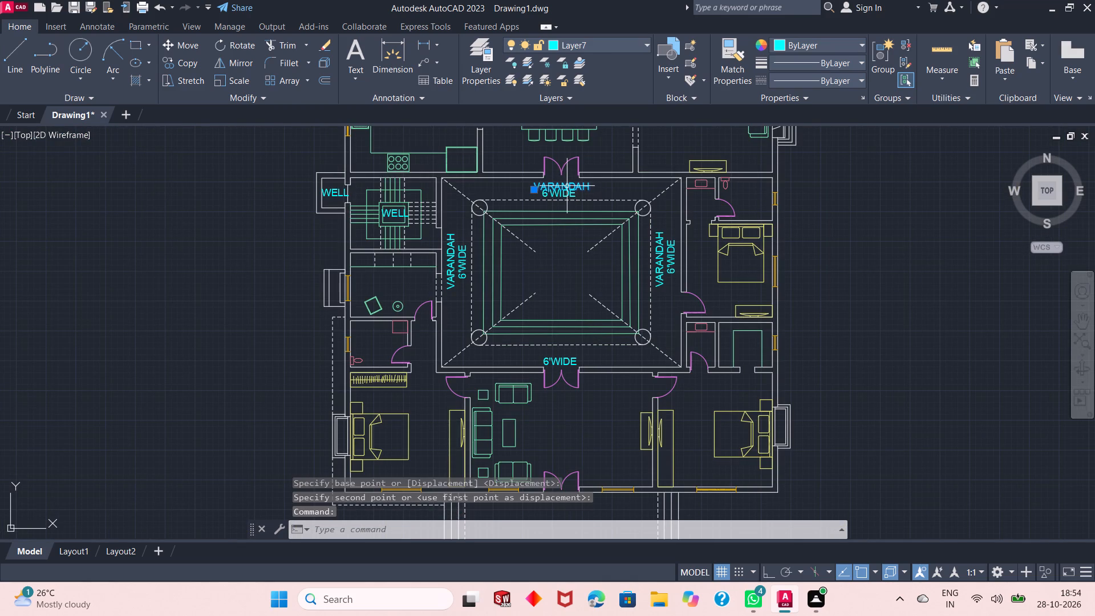
pyautogui.moveTo(185, 68); pyautogui.dragTo(461, 147)
pyautogui.moveTo(461, 147); pyautogui.dragTo(499, 165)
pyautogui.click(184, 59)
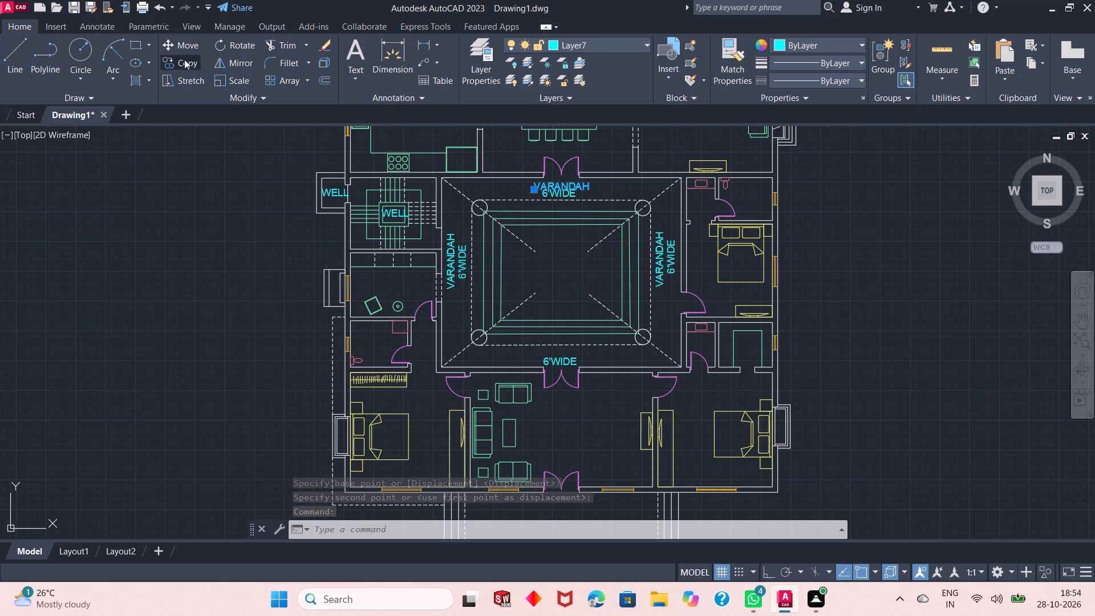
pyautogui.keyDown('ctrl'); pyautogui.scroll(1, 561, 182); pyautogui.keyUp('ctrl')
pyautogui.click(561, 191)
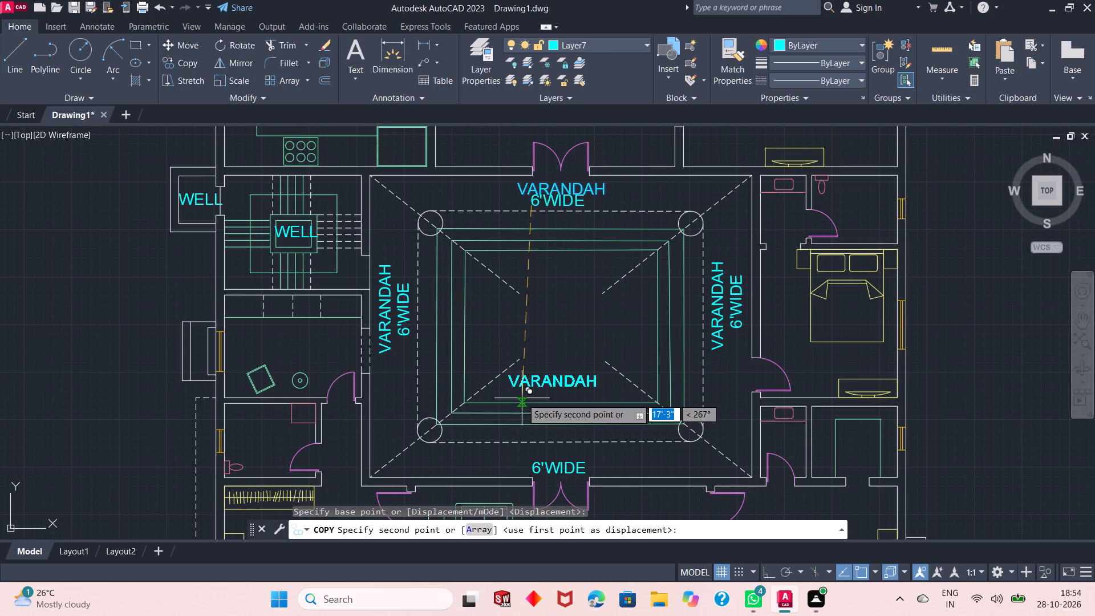
pyautogui.keyDown('ctrl'); pyautogui.scroll(1, 530, 469); pyautogui.keyUp('ctrl')
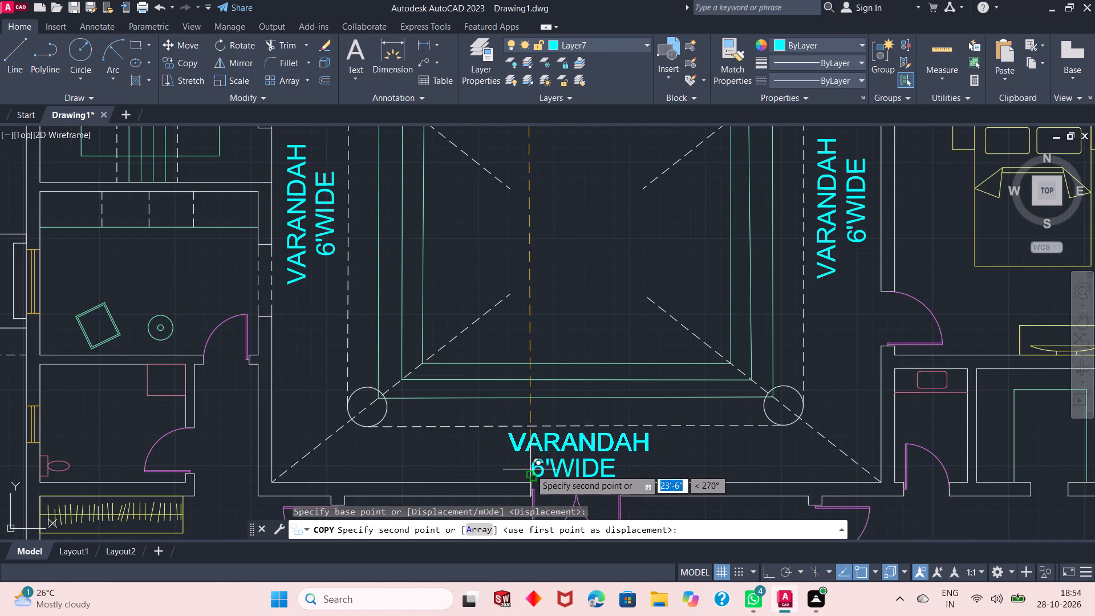
pyautogui.keyDown('ctrl'); pyautogui.scroll(2, 530, 469); pyautogui.keyUp('ctrl')
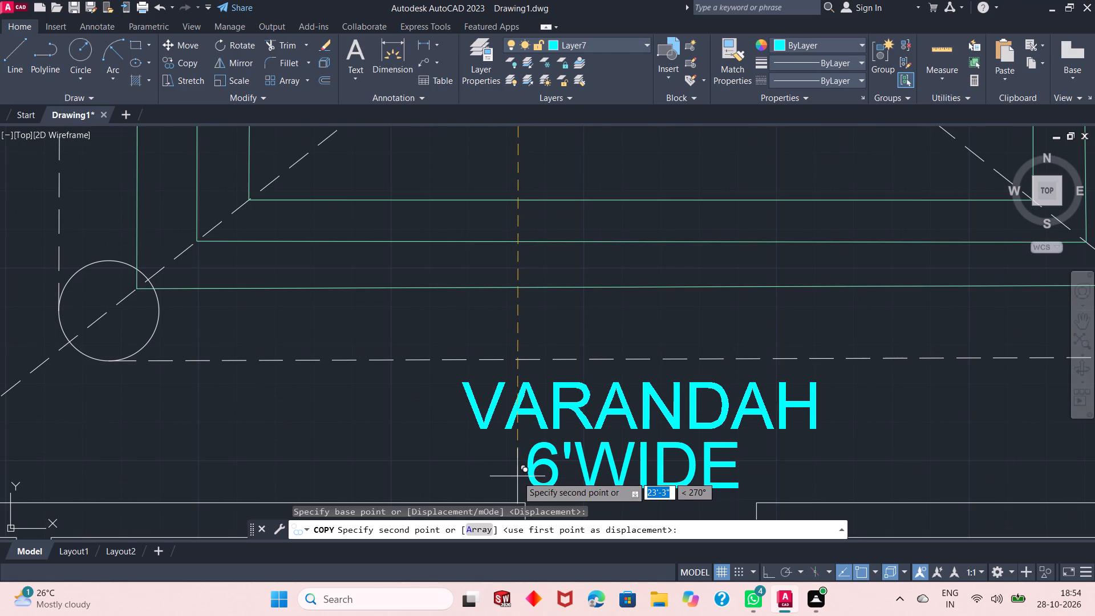
pyautogui.click(517, 473)
pyautogui.press('Return')
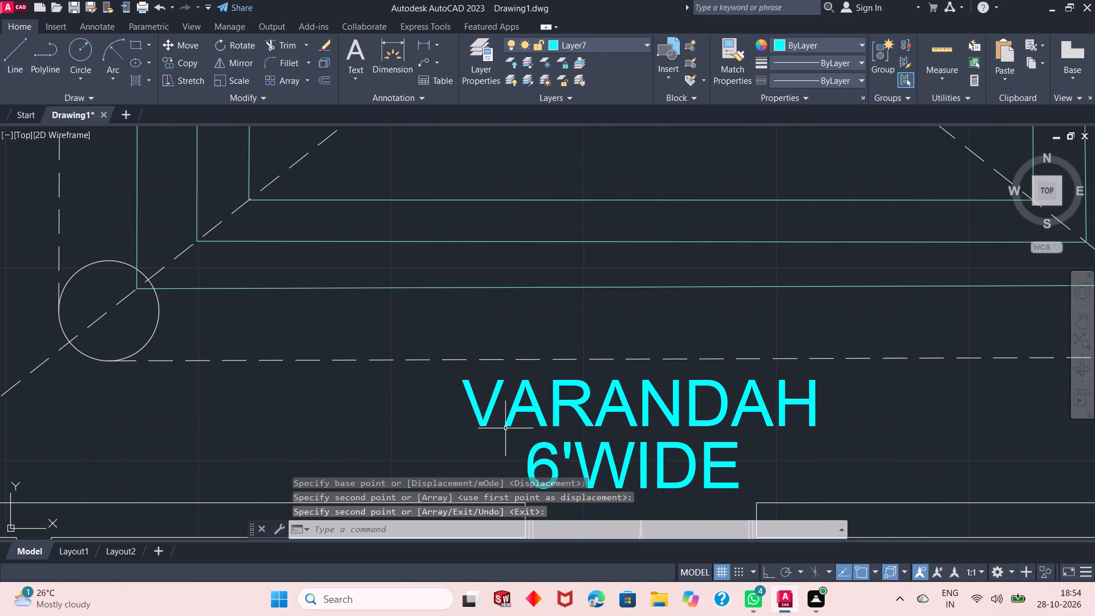
# Place a BATH attribute label beside the toilet in the bathroom south of the family room.
pyautogui.keyDown('ctrl'); pyautogui.scroll(-4, 488, 395); pyautogui.keyUp('ctrl')
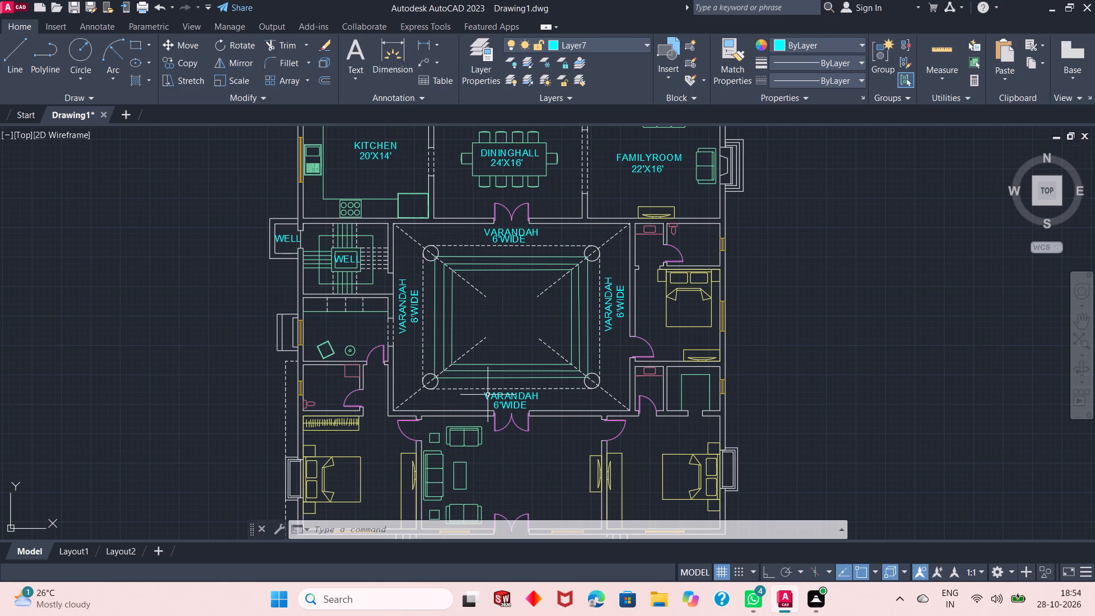
pyautogui.keyDown('ctrl'); pyautogui.scroll(3, 696, 205); pyautogui.keyUp('ctrl')
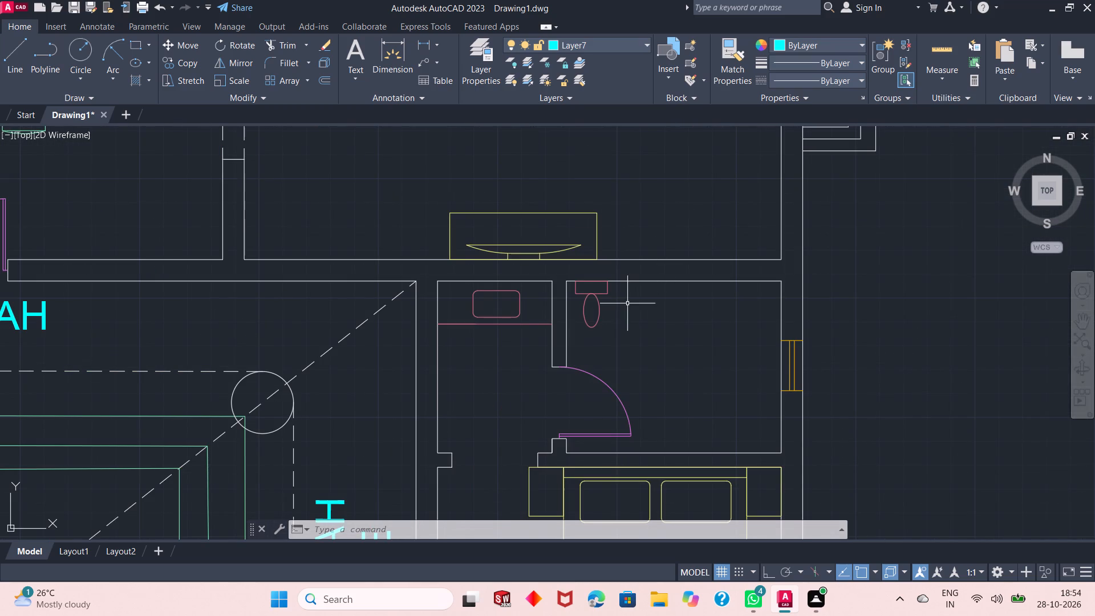
pyautogui.press('space')
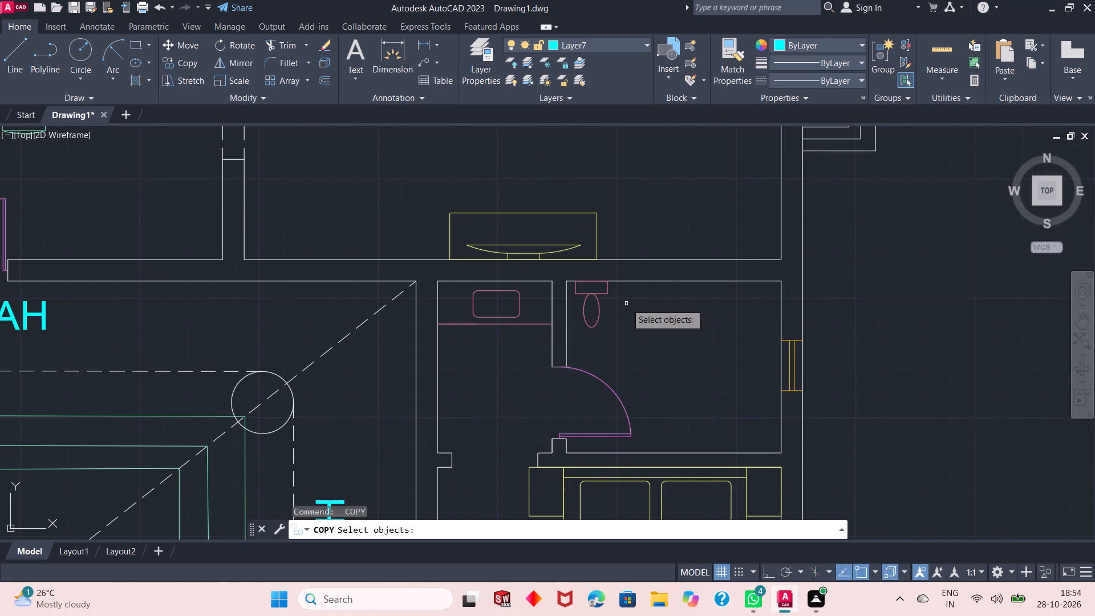
pyautogui.press('Escape')
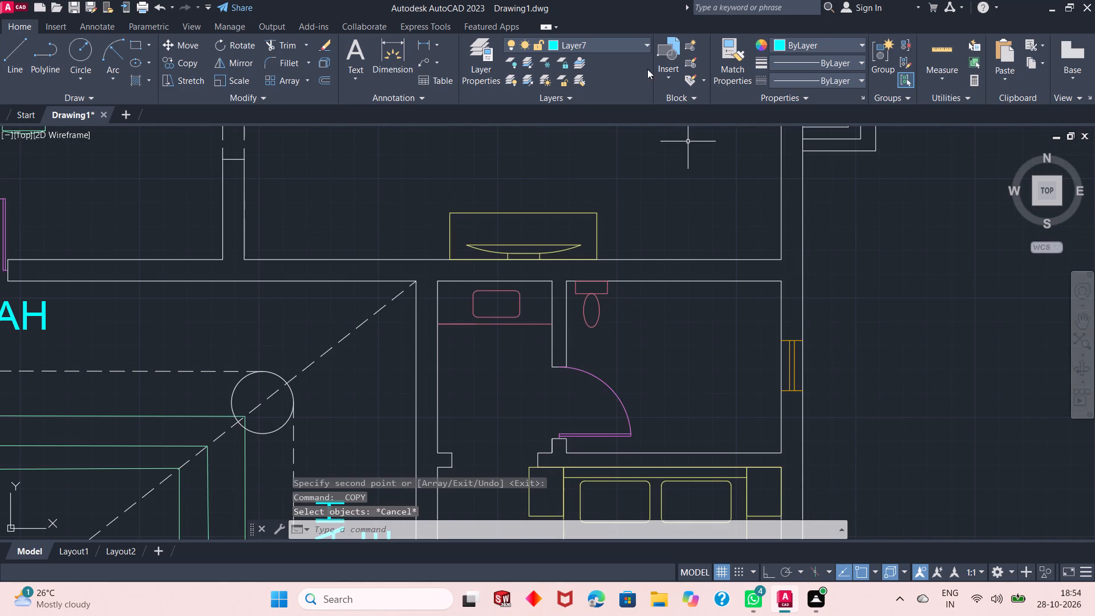
pyautogui.click(676, 92)
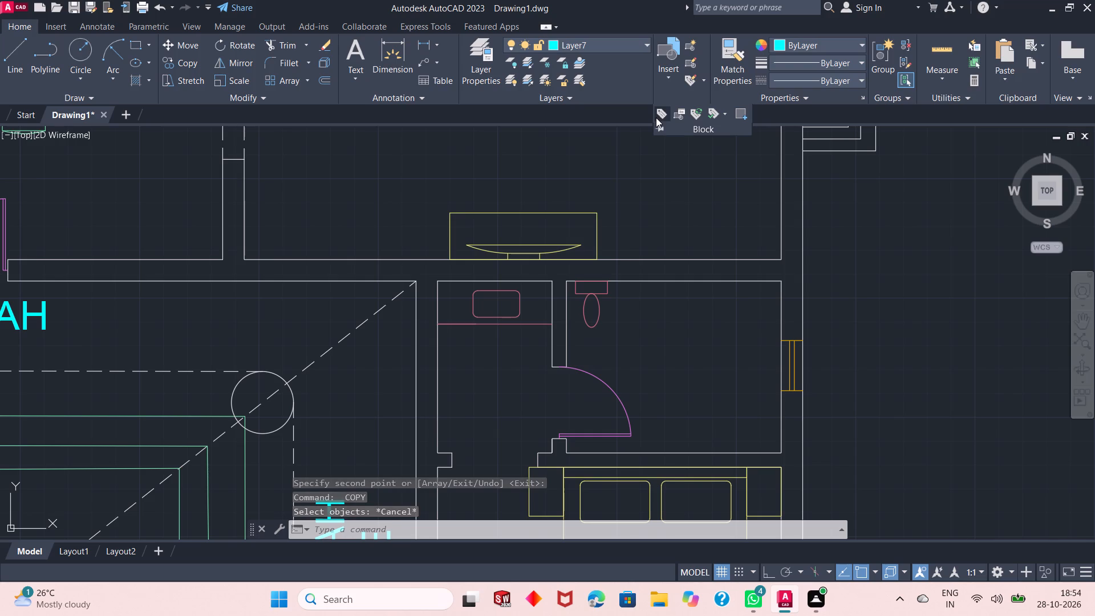
pyautogui.click(656, 117)
pyautogui.write('BATH')
pyautogui.press('Return')
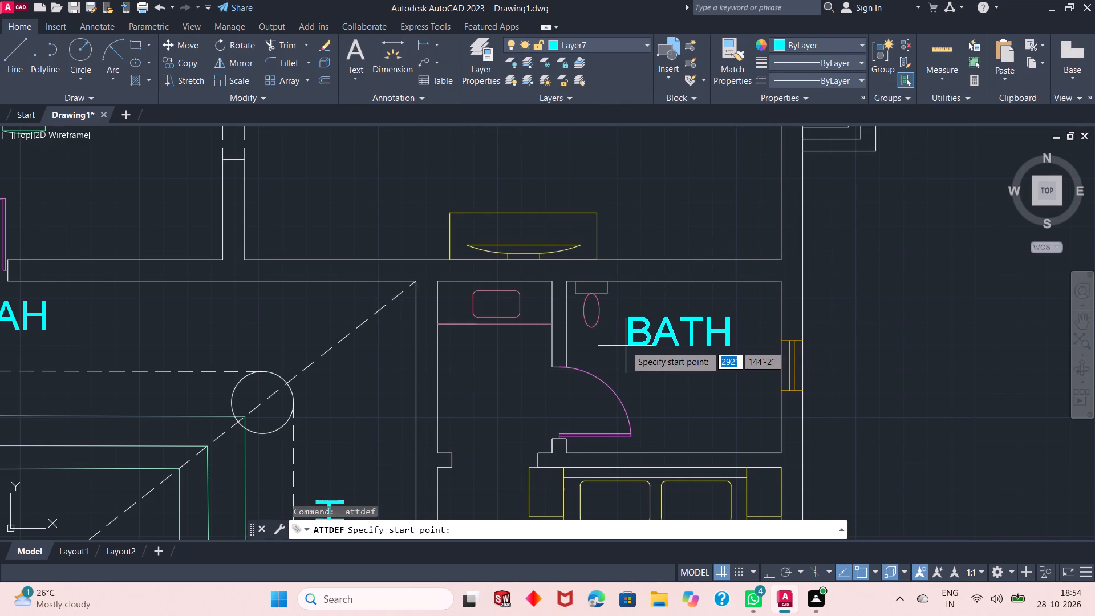
pyautogui.click(635, 344)
# Add an 8'X6' attribute label directly below the BATH label in the bathroom south of the family room.
pyautogui.press('space')
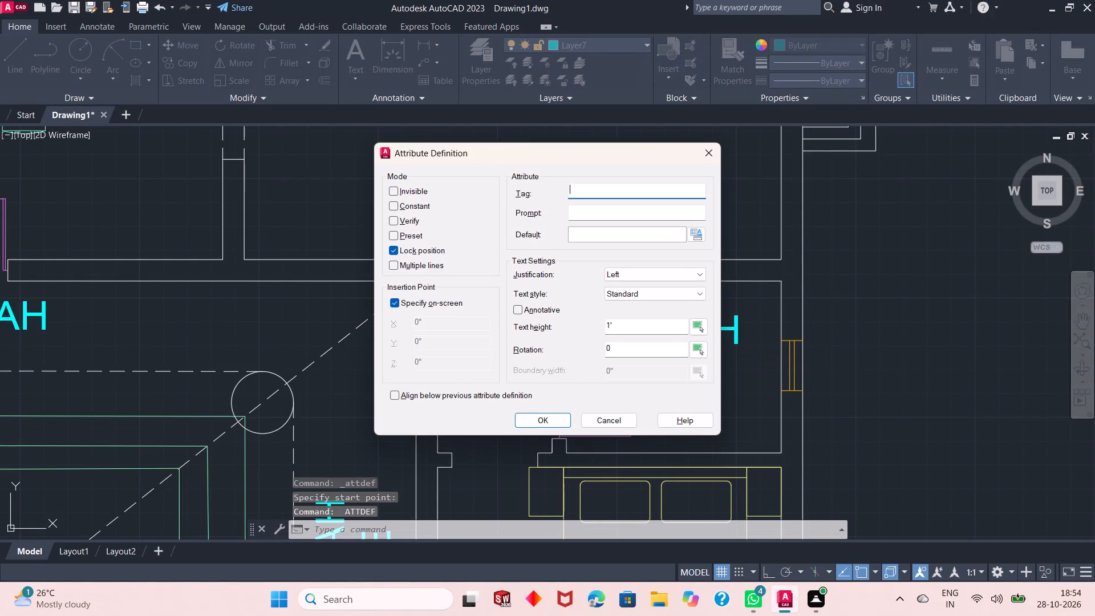
pyautogui.write("8'Z")
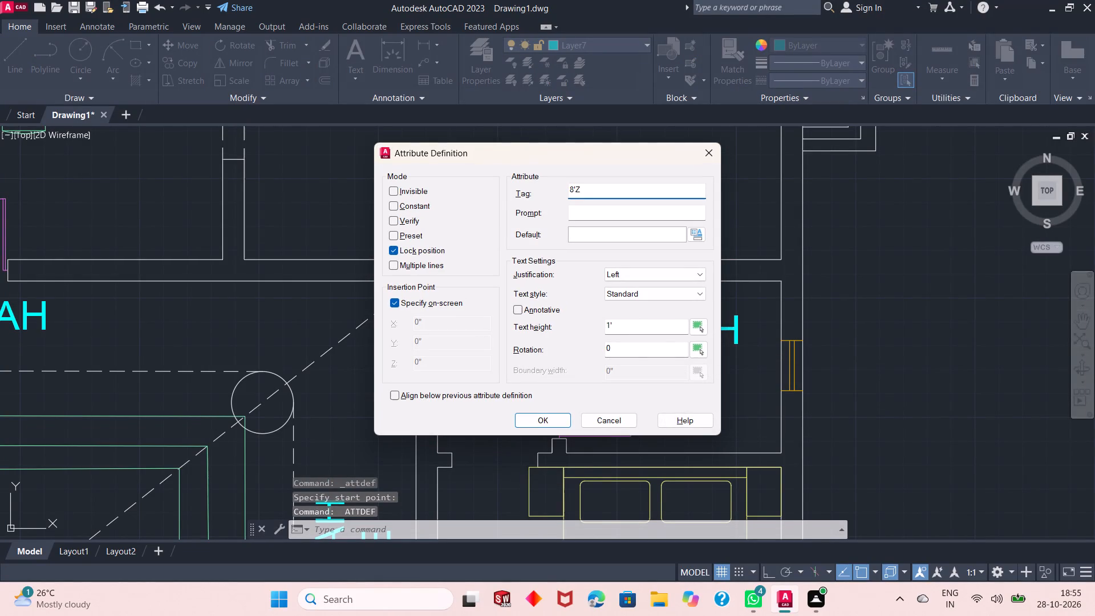
pyautogui.press('BackSpace')
pyautogui.write("X6'")
pyautogui.press('Return')
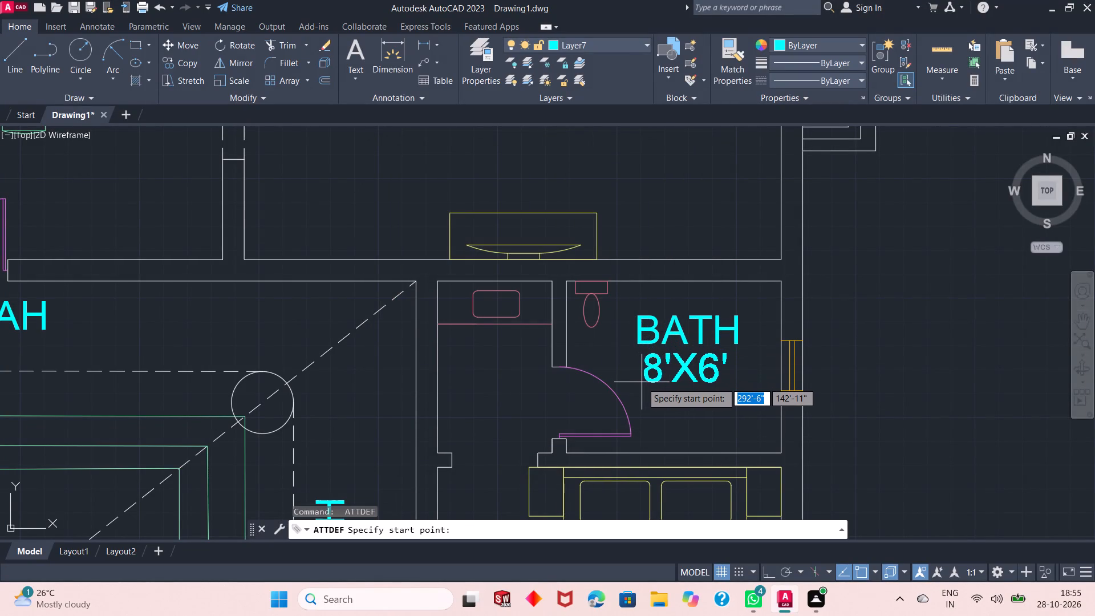
pyautogui.click(642, 382)
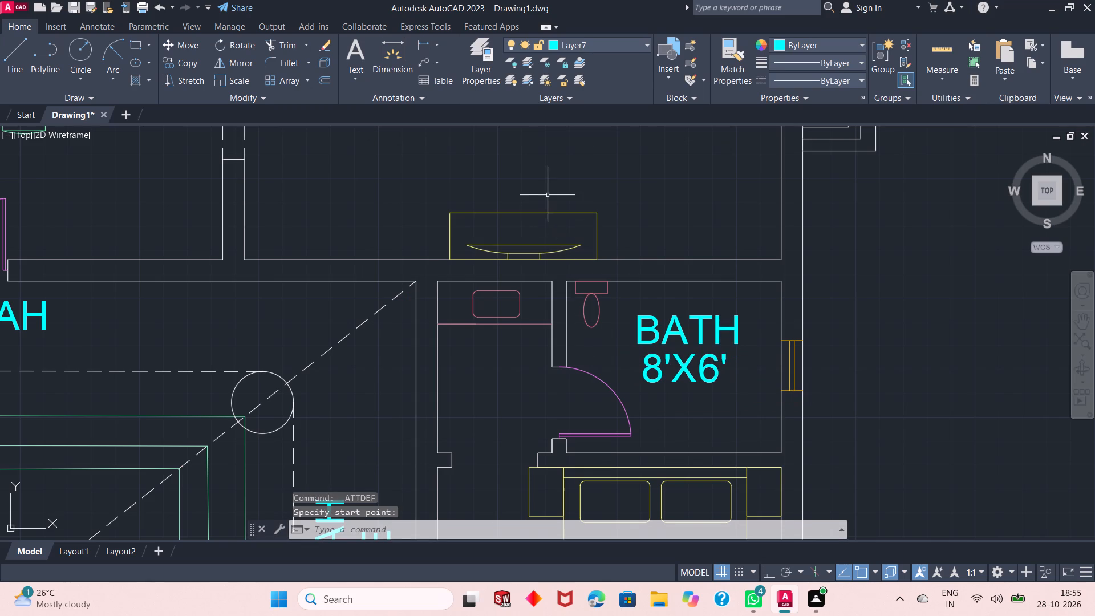
# Place a BEDROOM1 attribute label below the bed in the bedroom east of the courtyard.
pyautogui.keyDown('ctrl'); pyautogui.scroll(-3, 547, 193); pyautogui.keyUp('ctrl')
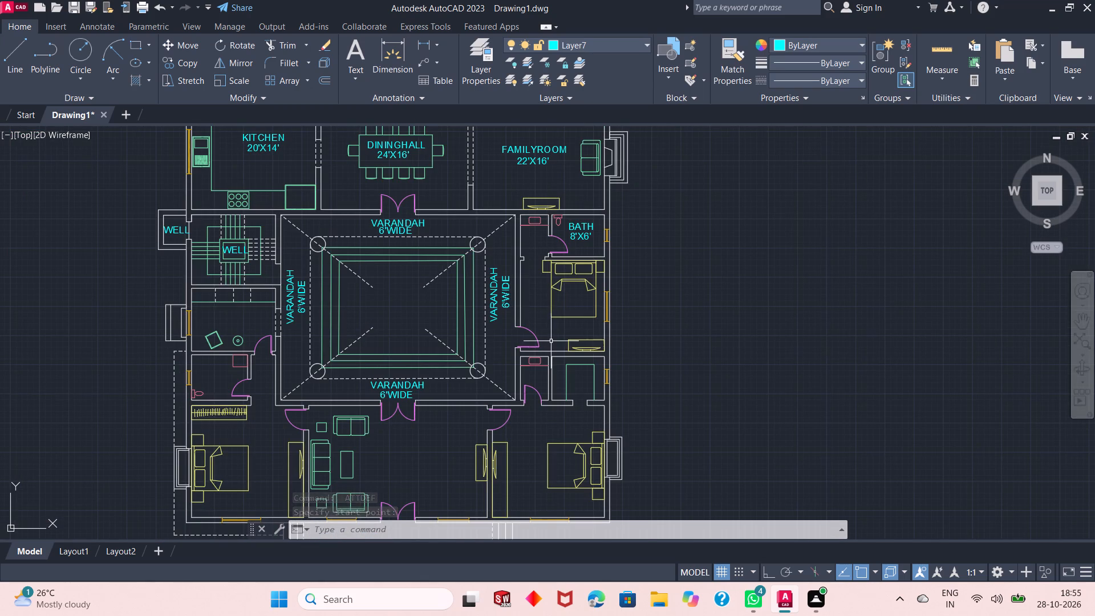
pyautogui.keyDown('ctrl'); pyautogui.scroll(2, 551, 341); pyautogui.keyUp('ctrl')
pyautogui.press('space')
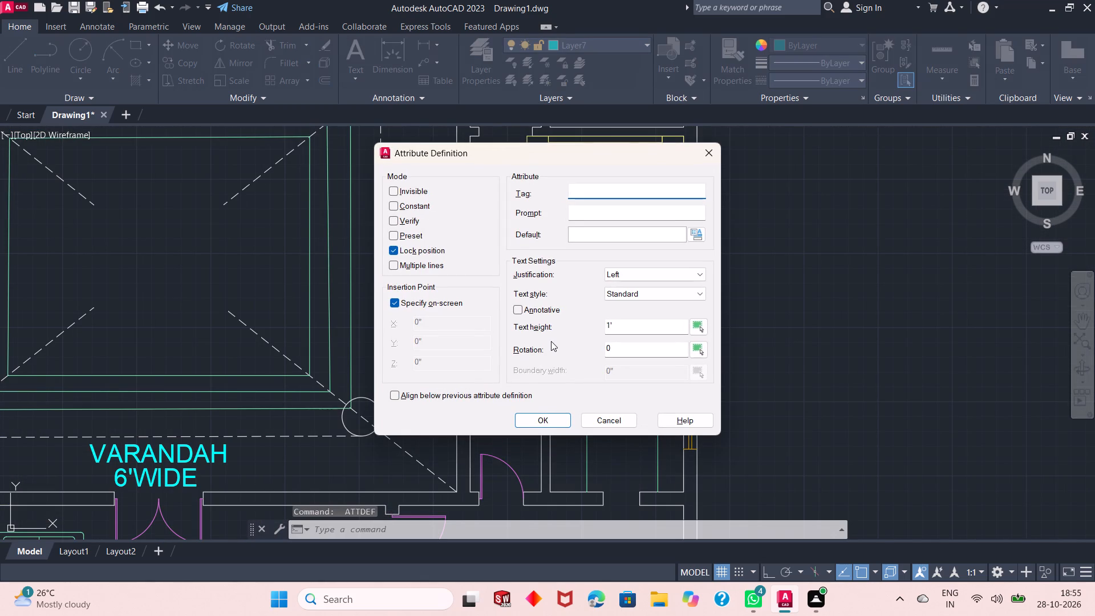
pyautogui.write('BEDR')
pyautogui.write('OOM')
pyautogui.press('1')
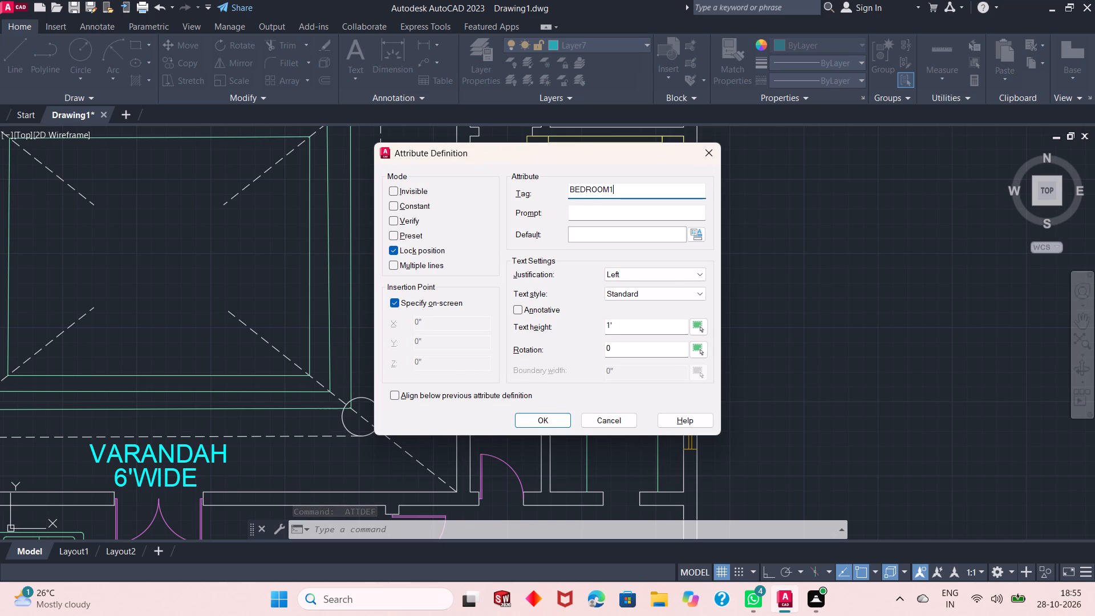
pyautogui.press('Return')
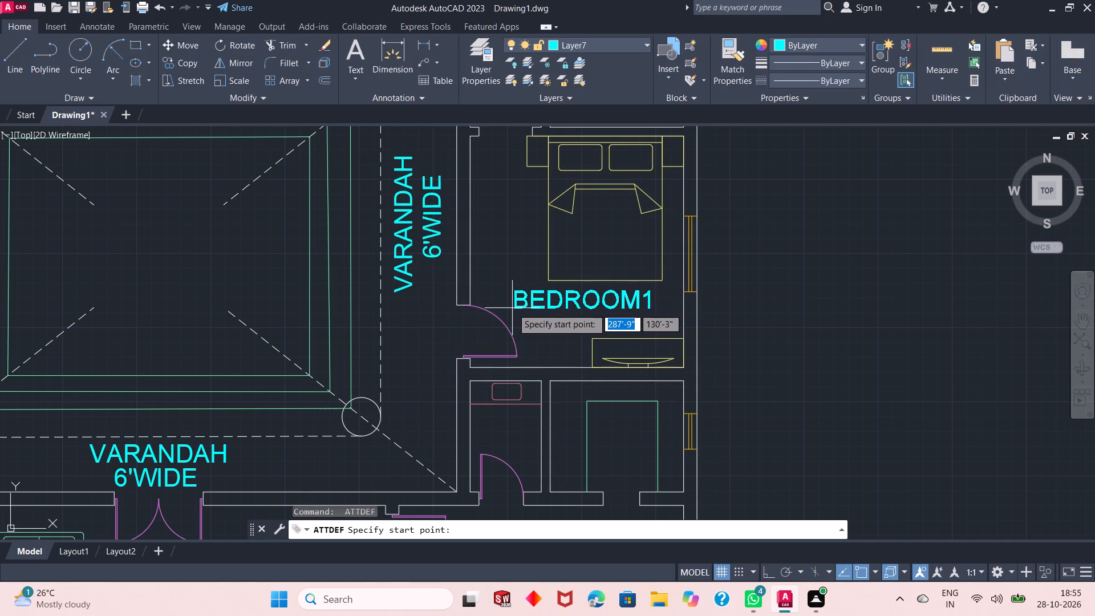
pyautogui.click(510, 308)
# Add a 16'X14' attribute label centred below the BEDROOM1 label.
pyautogui.press('space')
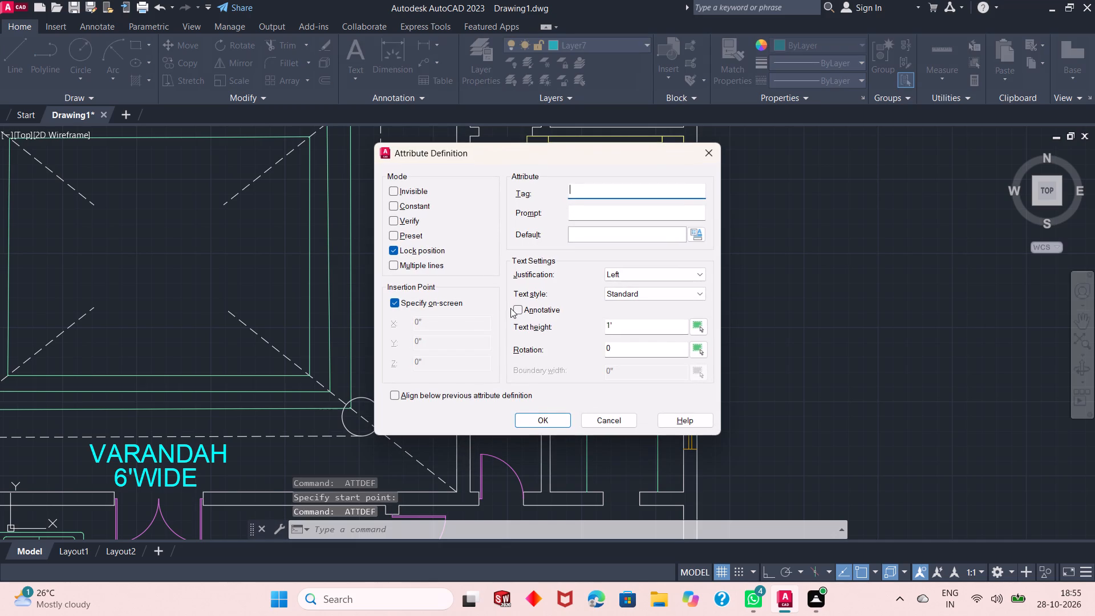
pyautogui.write("16'X14'")
pyautogui.press('Return')
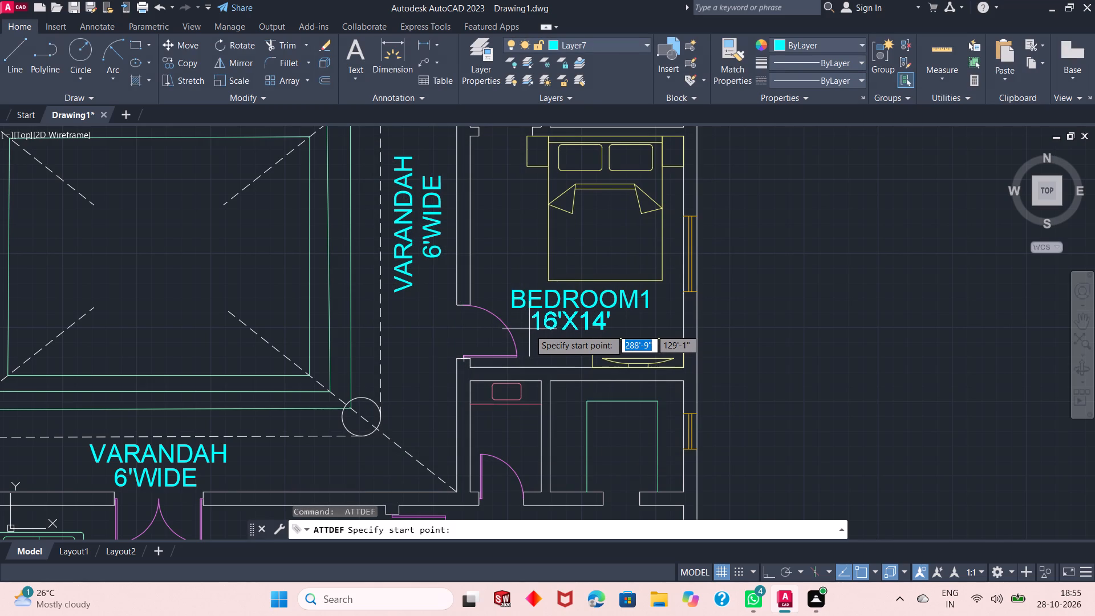
pyautogui.click(530, 330)
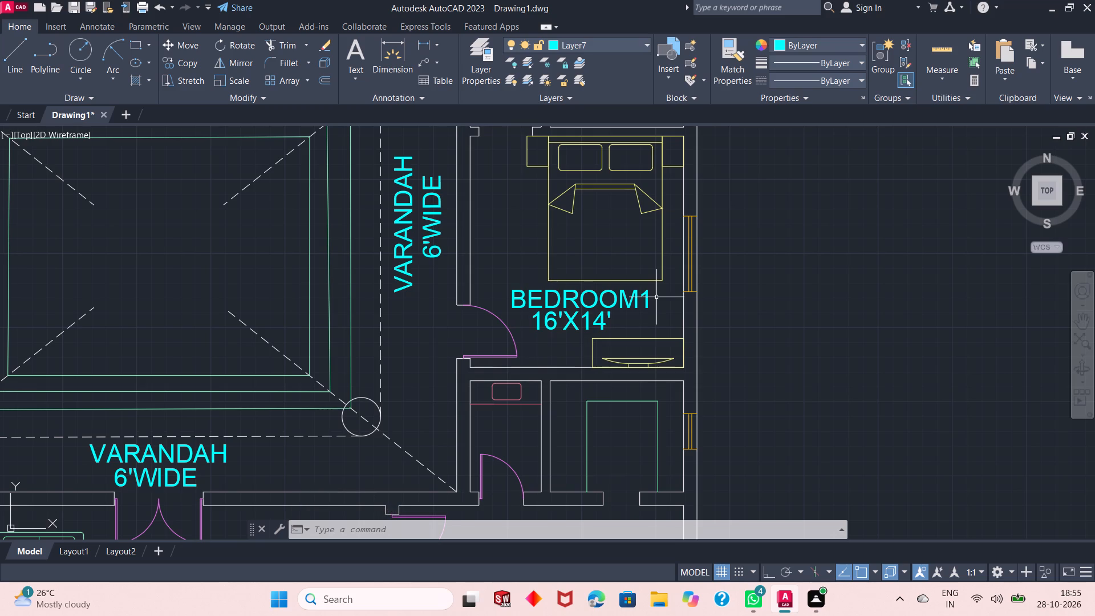
# Place a BATH attribute label below the washbasin in the small bathroom directly south of BEDROOM1.
pyautogui.keyDown('ctrl'); pyautogui.scroll(-2, 605, 218); pyautogui.keyUp('ctrl')
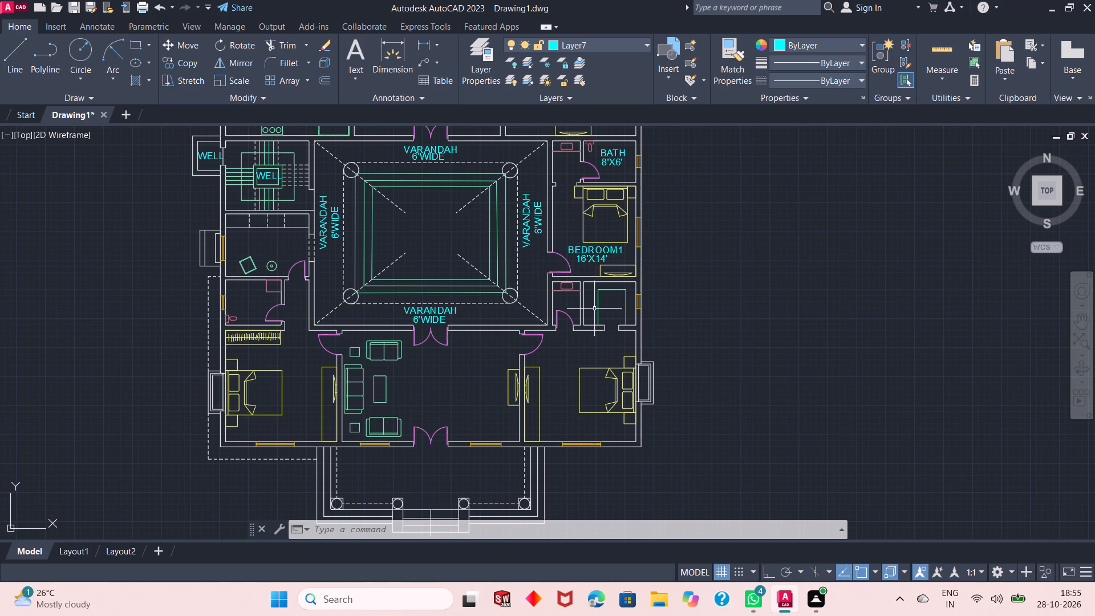
pyautogui.keyDown('ctrl'); pyautogui.scroll(2, 594, 313); pyautogui.keyUp('ctrl')
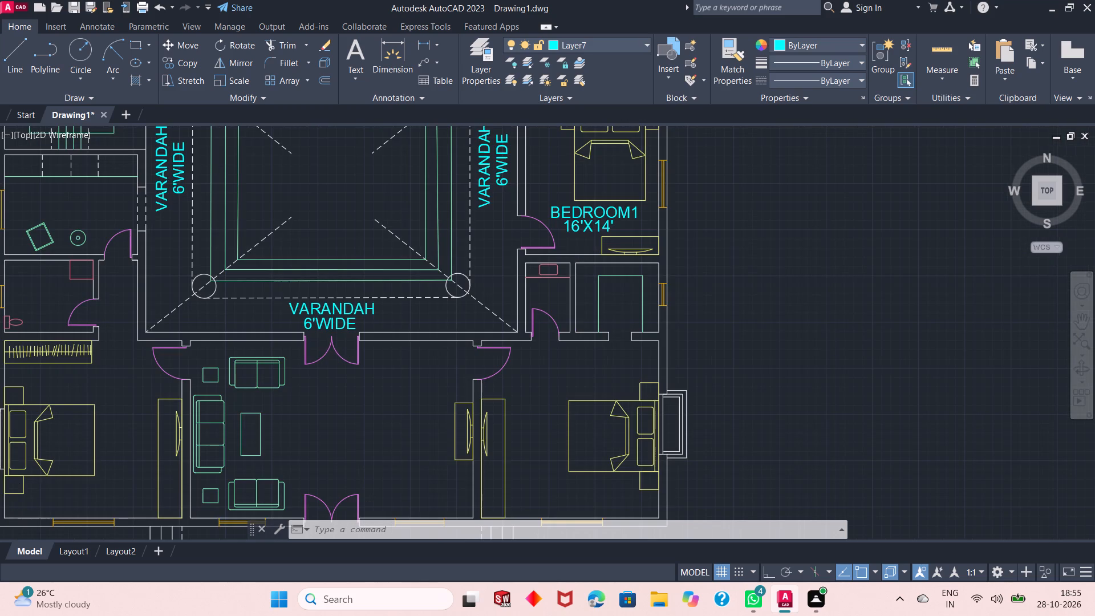
pyautogui.press('Return')
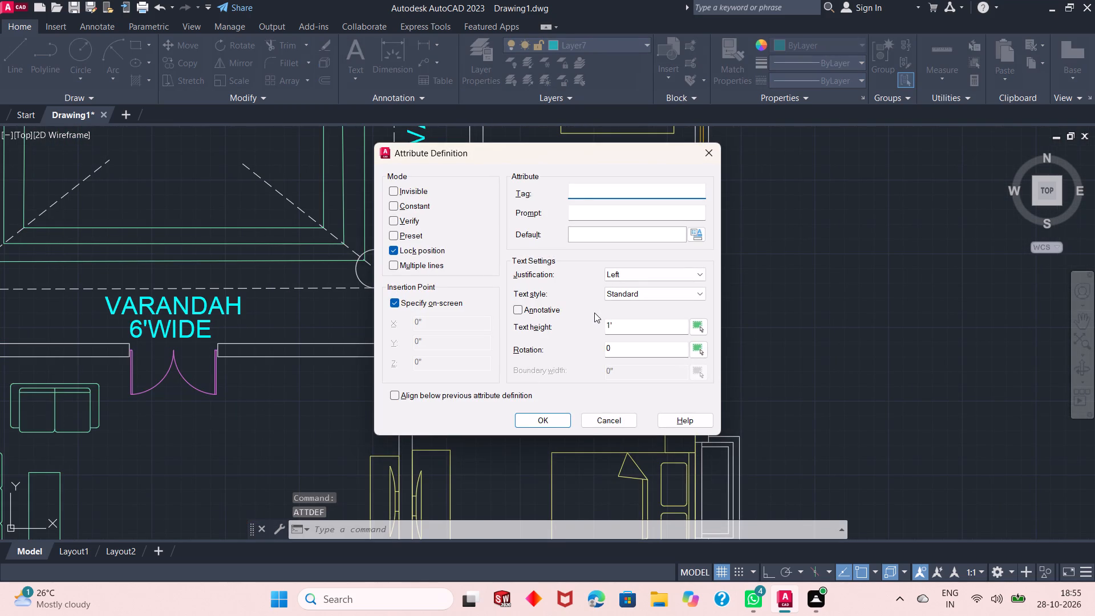
pyautogui.write('BATH')
pyautogui.press('Return')
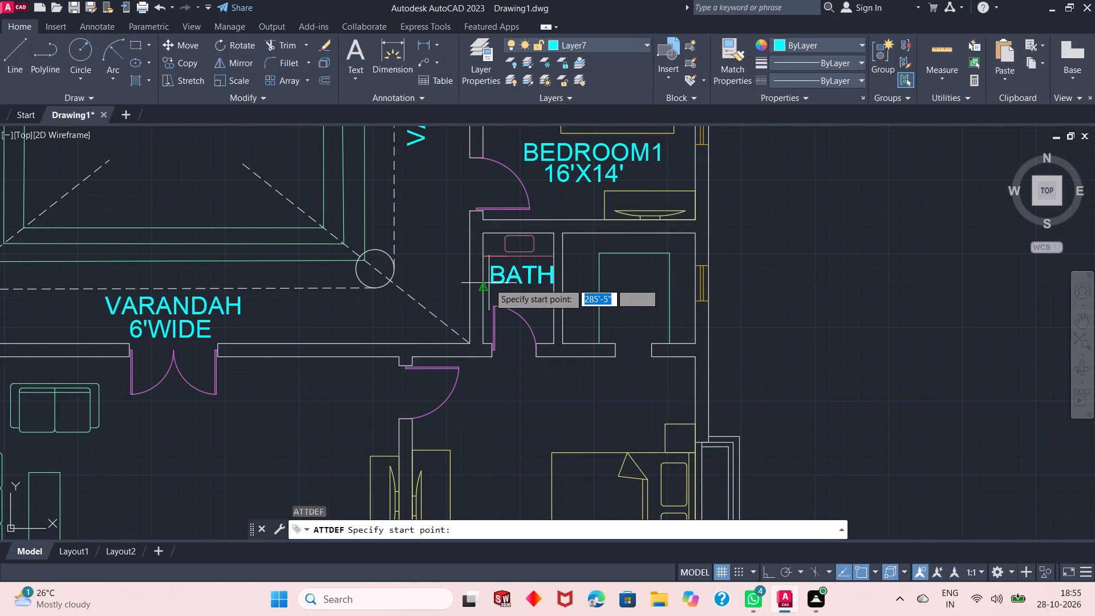
pyautogui.keyDown('ctrl'); pyautogui.scroll(2, 489, 283); pyautogui.keyUp('ctrl')
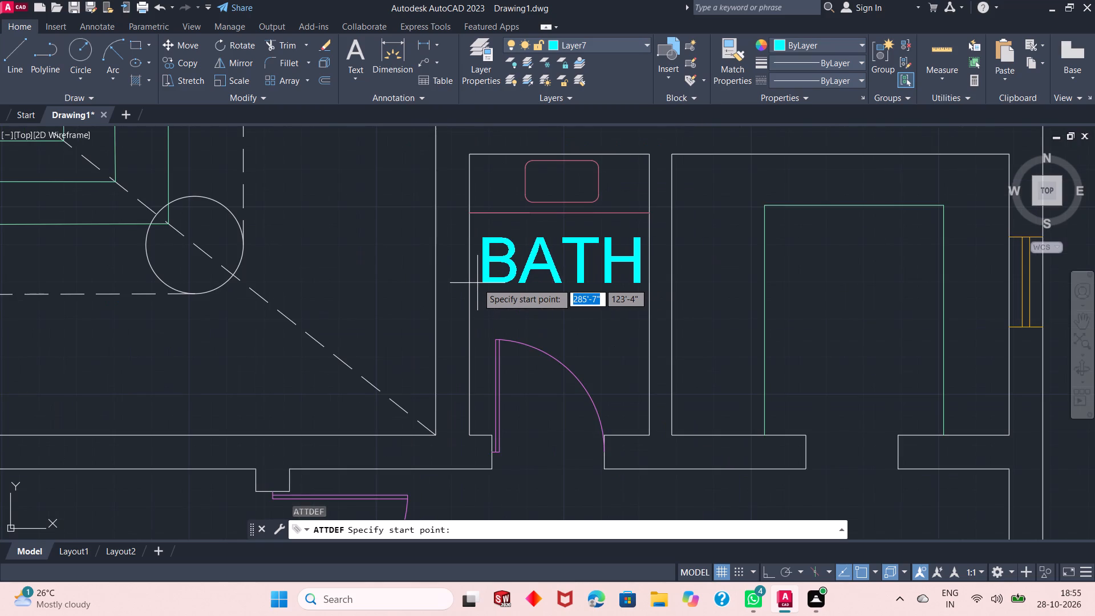
pyautogui.click(476, 277)
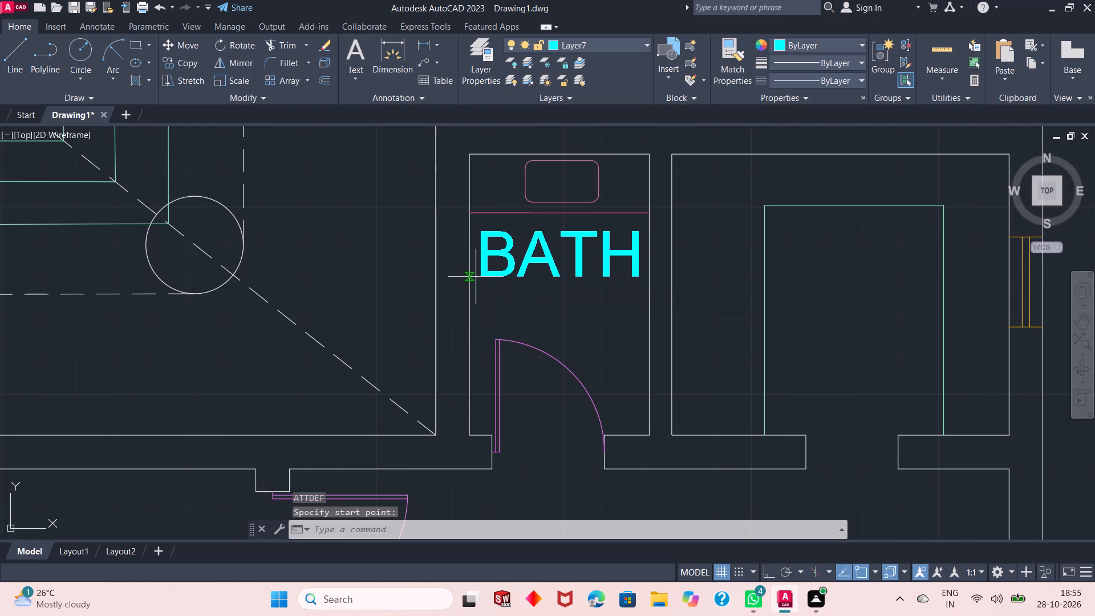
# Add a 9'X7' attribute label between the BATH label and the door in the small bathroom south of BEDROOM1.
pyautogui.press('Return')
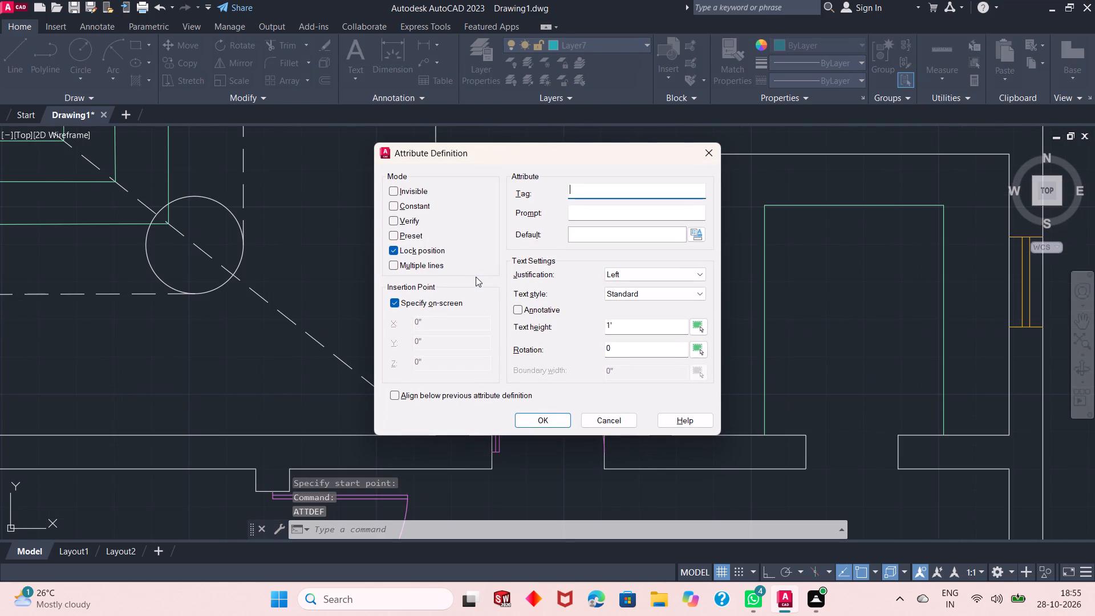
pyautogui.write("9'")
pyautogui.write("X7'")
pyautogui.press('Return')
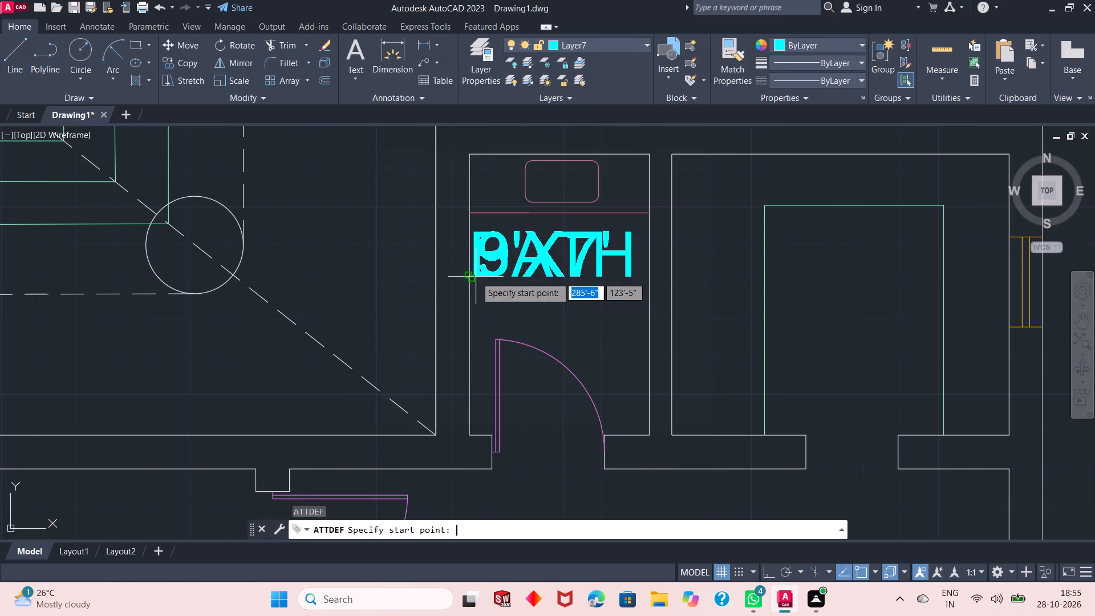
pyautogui.click(489, 329)
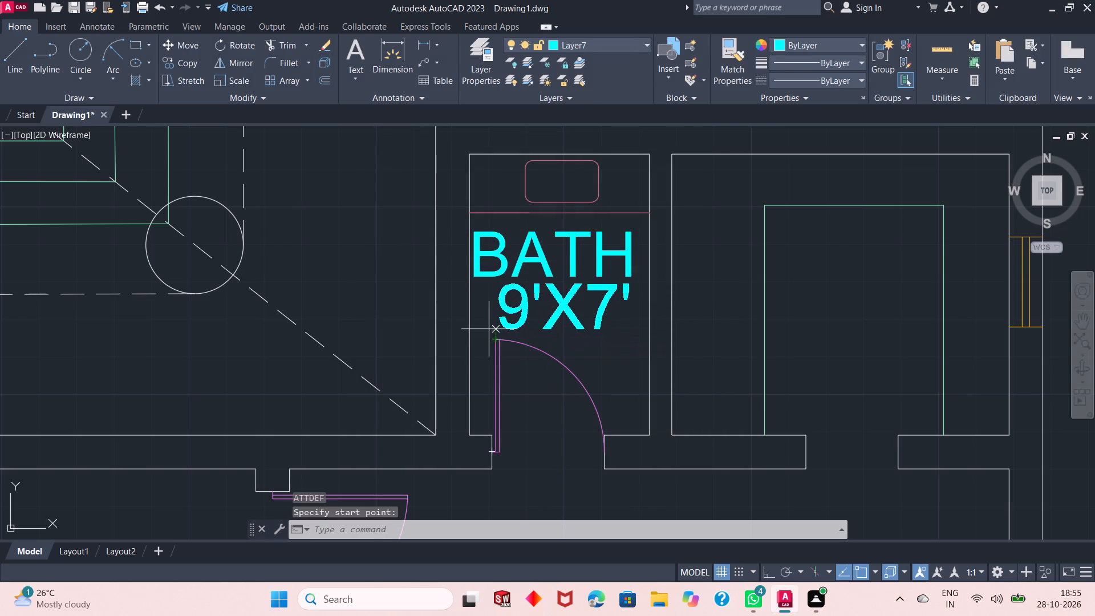
# Place a WALKIN attribute label in the room east of the small 9'X7' bathroom.
pyautogui.press('Return')
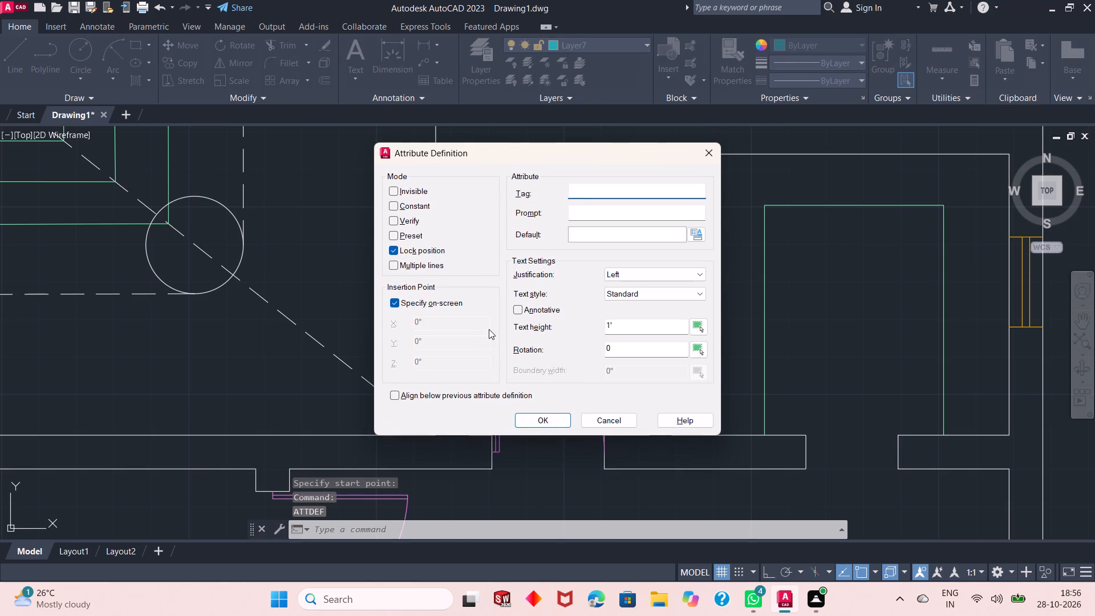
pyautogui.write('WALK')
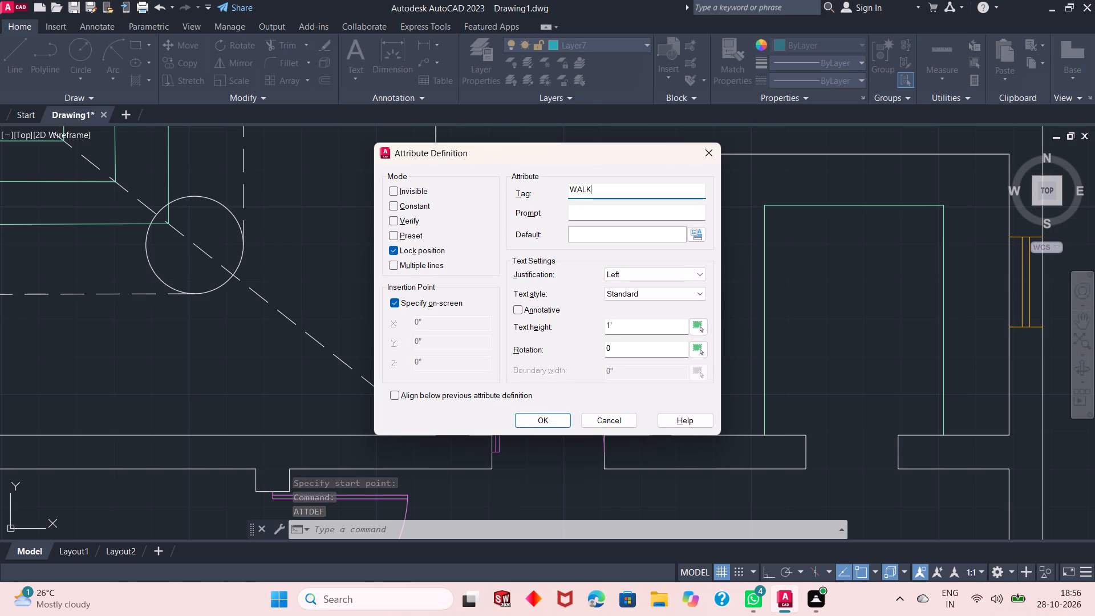
pyautogui.write('IN')
pyautogui.press('Return')
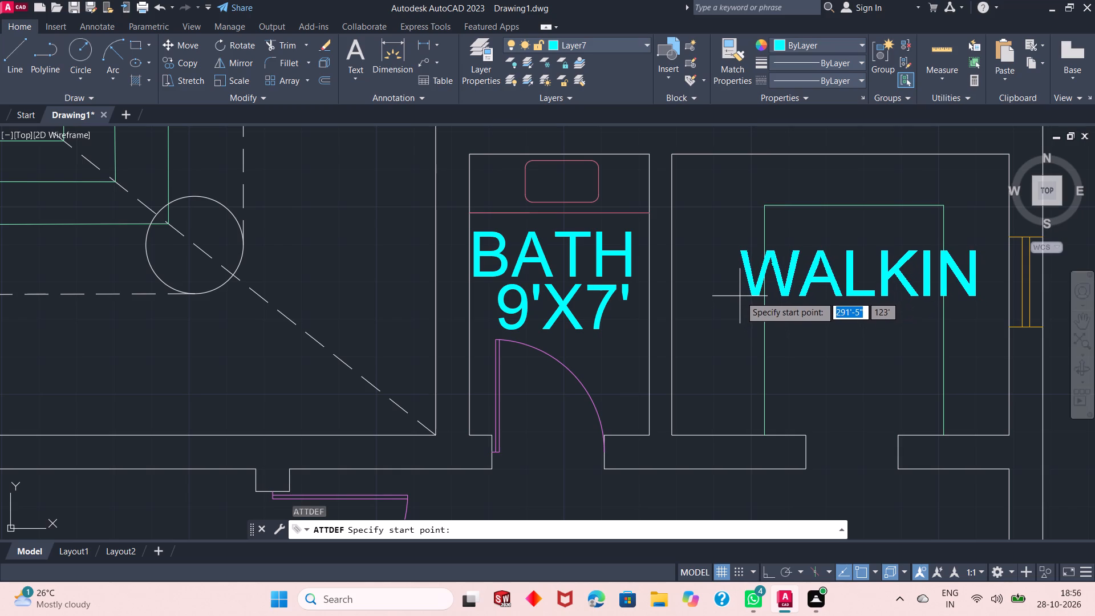
pyautogui.click(741, 297)
# Place a CLOSET attribute label directly below the WALKIN label, aligned with its start.
pyautogui.press('Return')
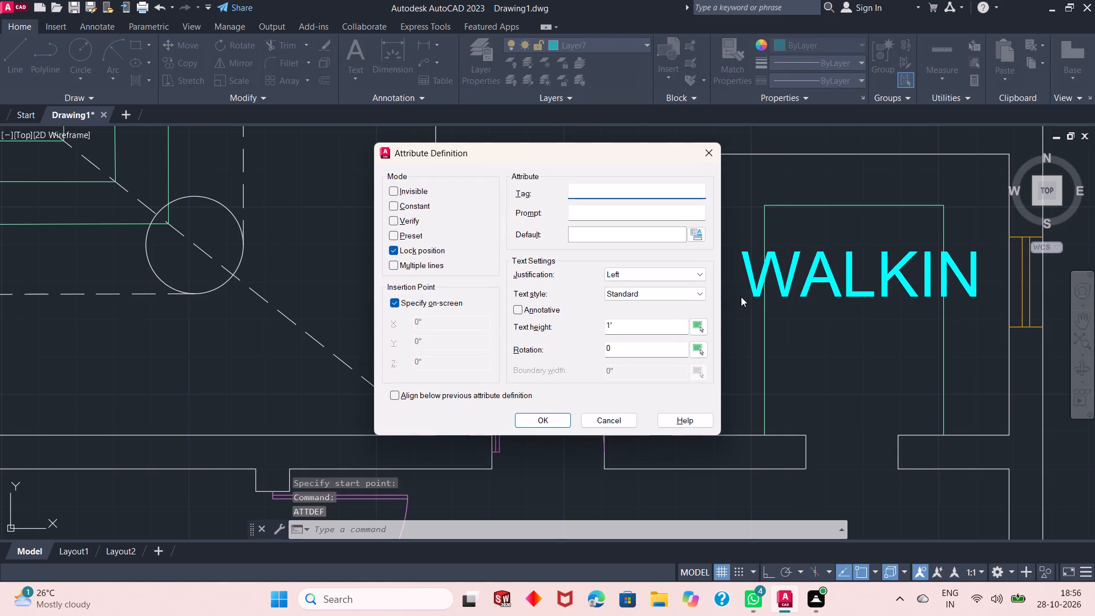
pyautogui.write('CLOSE')
pyautogui.write('ST')
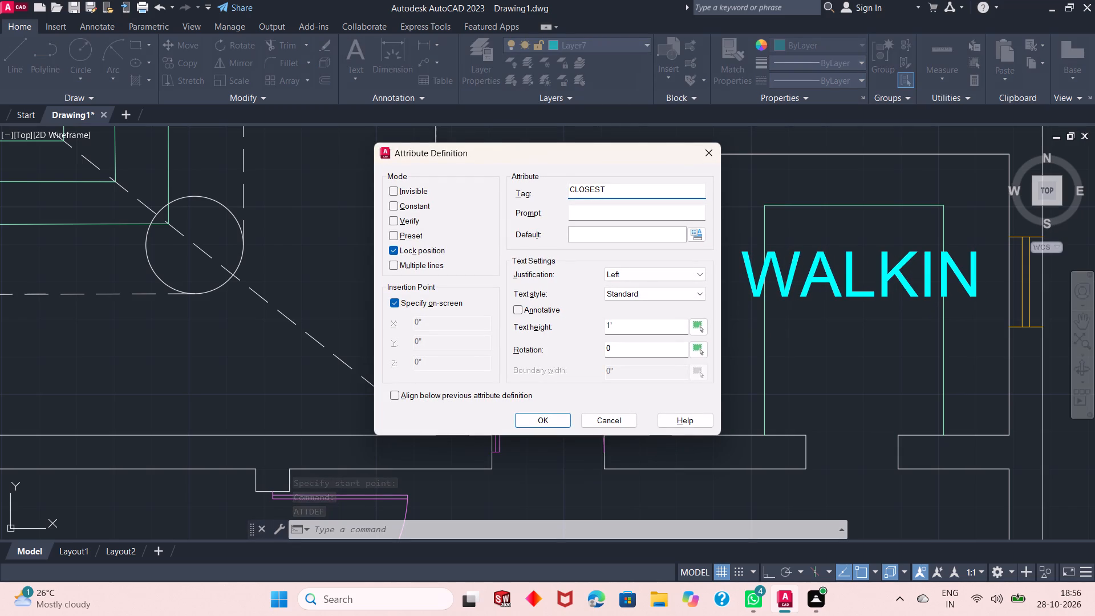
pyautogui.press('BackSpace')
pyautogui.press('BackSpace')
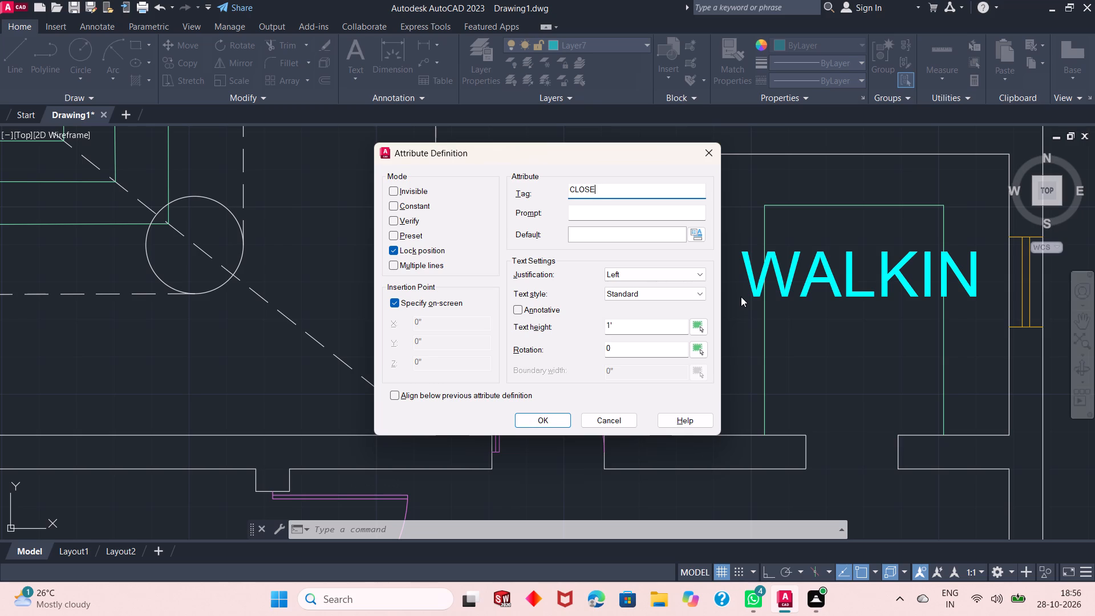
pyautogui.press('t')
pyautogui.press('Return')
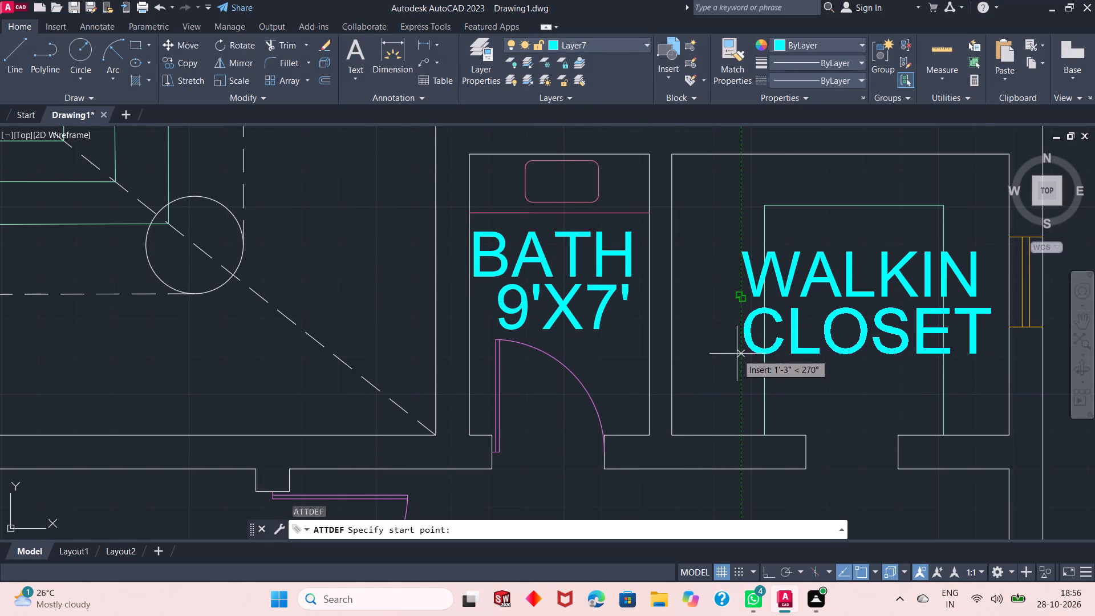
pyautogui.click(737, 353)
# Add an 8'X6' attribute label centred below the WALKIN CLOSET text.
pyautogui.press('Return')
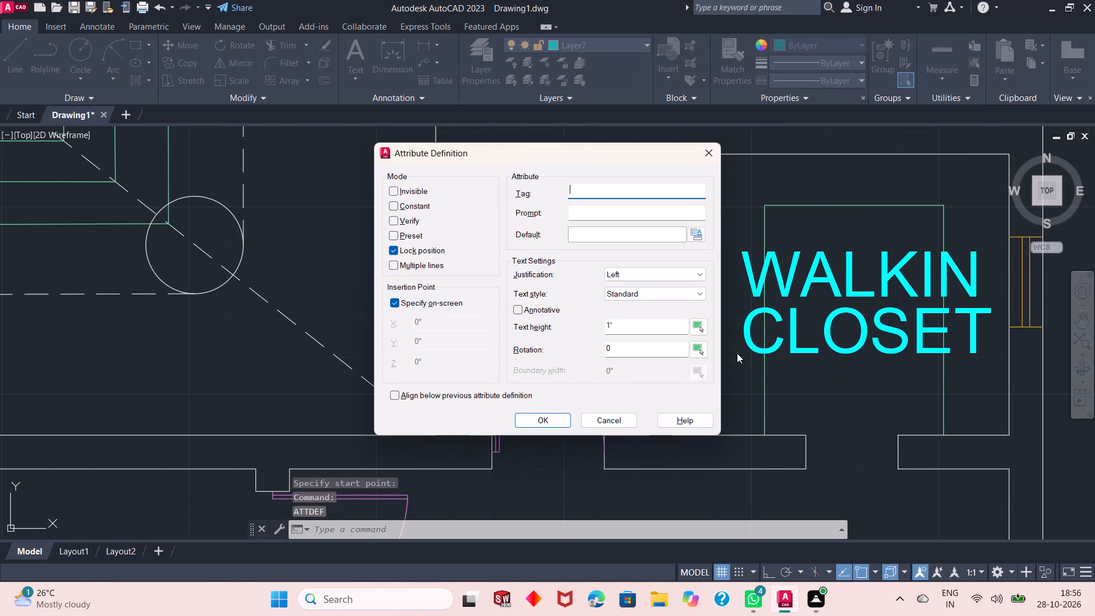
pyautogui.write("8'")
pyautogui.write("X6'")
pyautogui.press('Return')
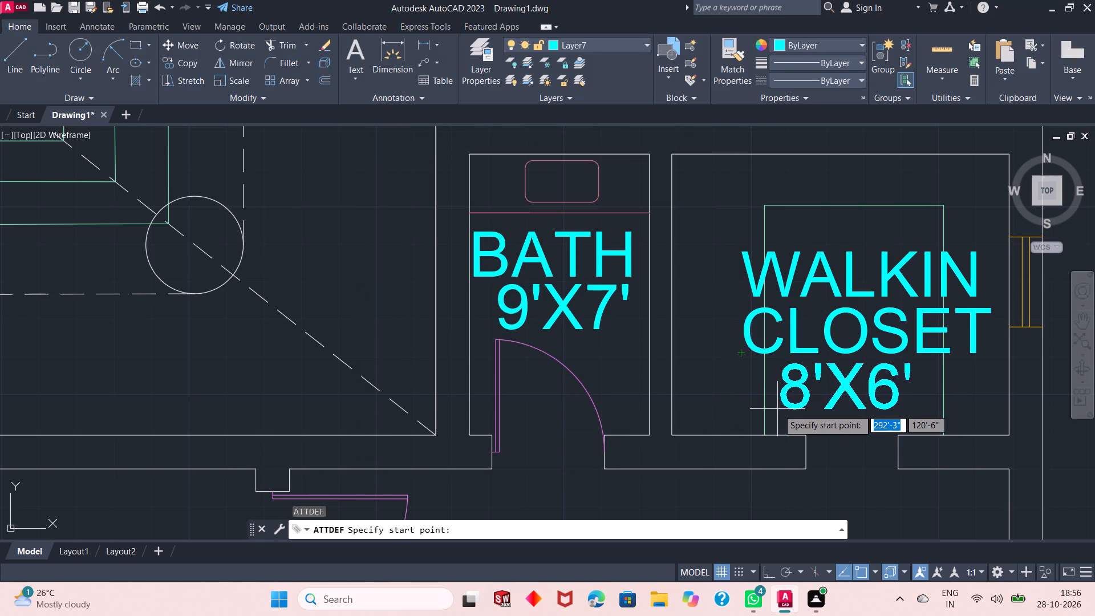
pyautogui.click(781, 409)
# Place a READINGROOM attribute label above the chair and round table in the room west of the courtyard, south of the stairs.
pyautogui.keyDown('ctrl'); pyautogui.scroll(-1, 735, 366); pyautogui.keyUp('ctrl')
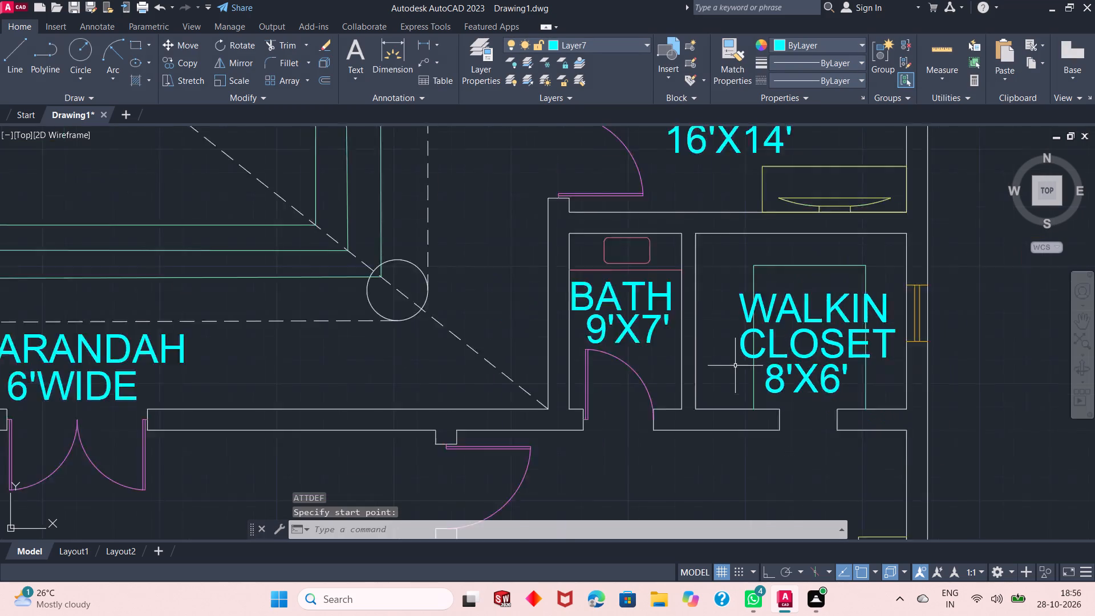
pyautogui.keyDown('ctrl'); pyautogui.scroll(-2, 735, 366); pyautogui.keyUp('ctrl')
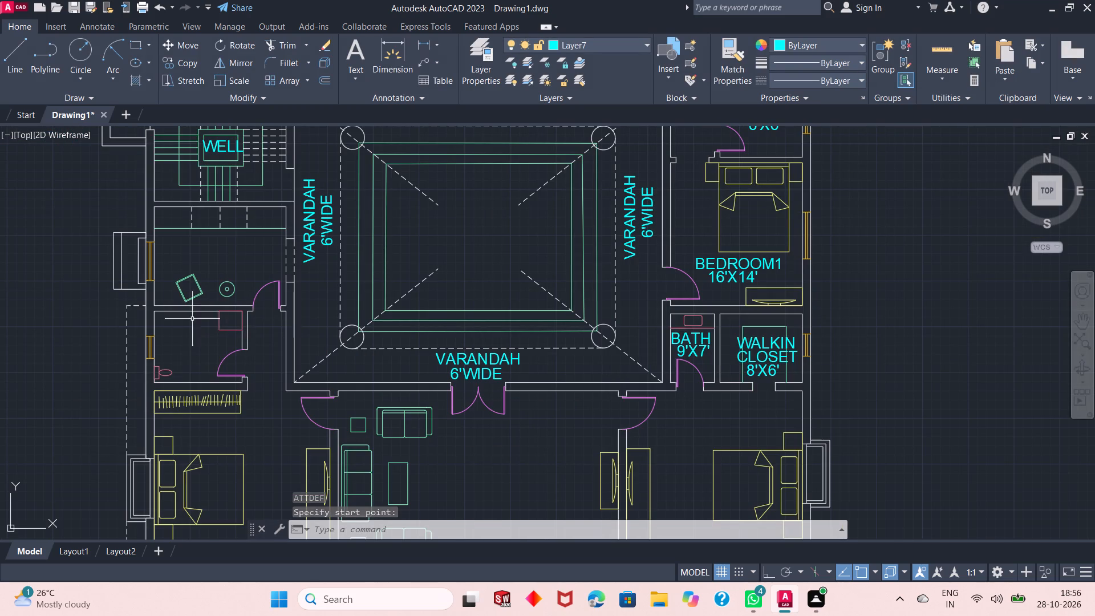
pyautogui.keyDown('ctrl'); pyautogui.scroll(2, 134, 301); pyautogui.keyUp('ctrl')
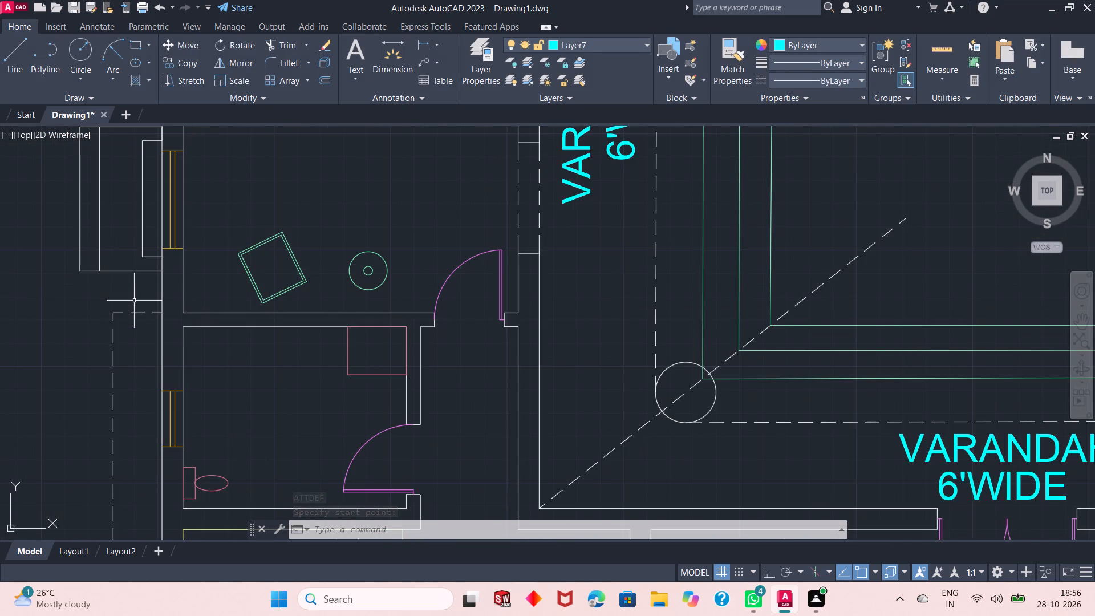
pyautogui.press('space')
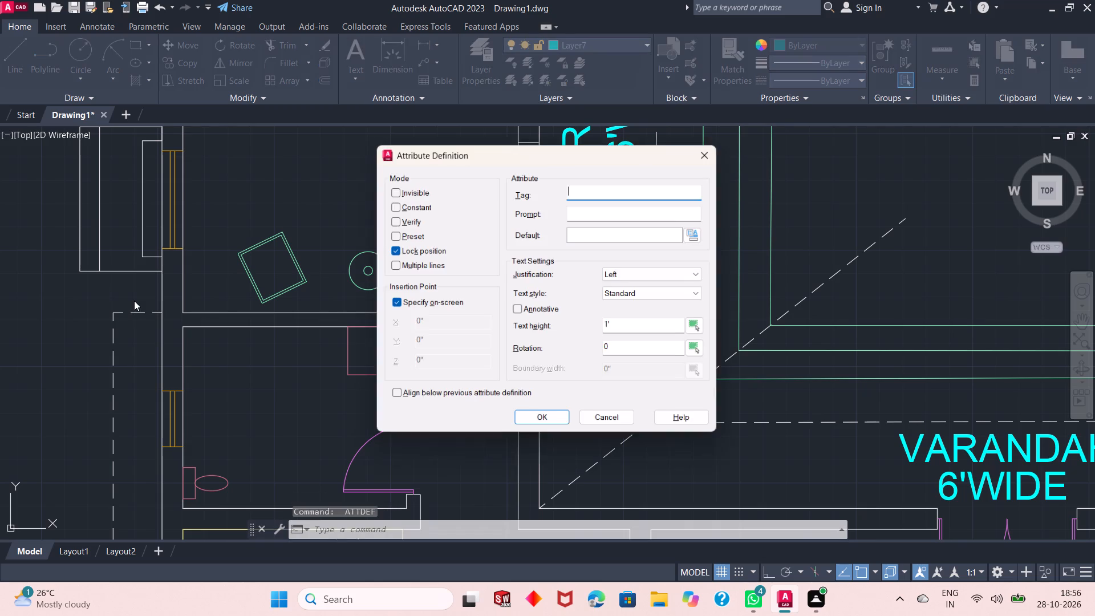
pyautogui.write('REA')
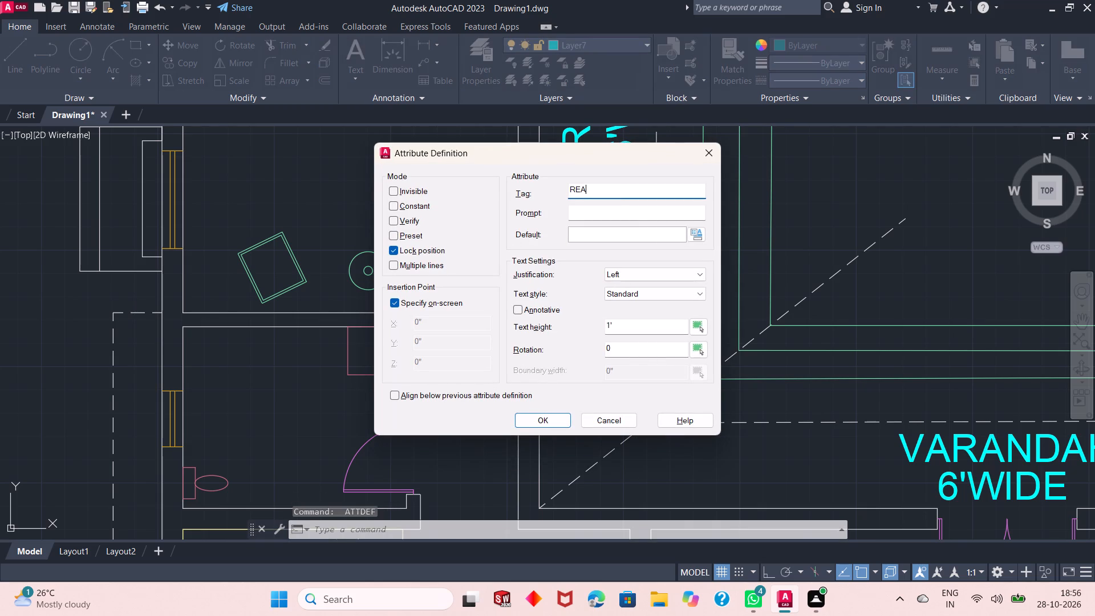
pyautogui.write('DING')
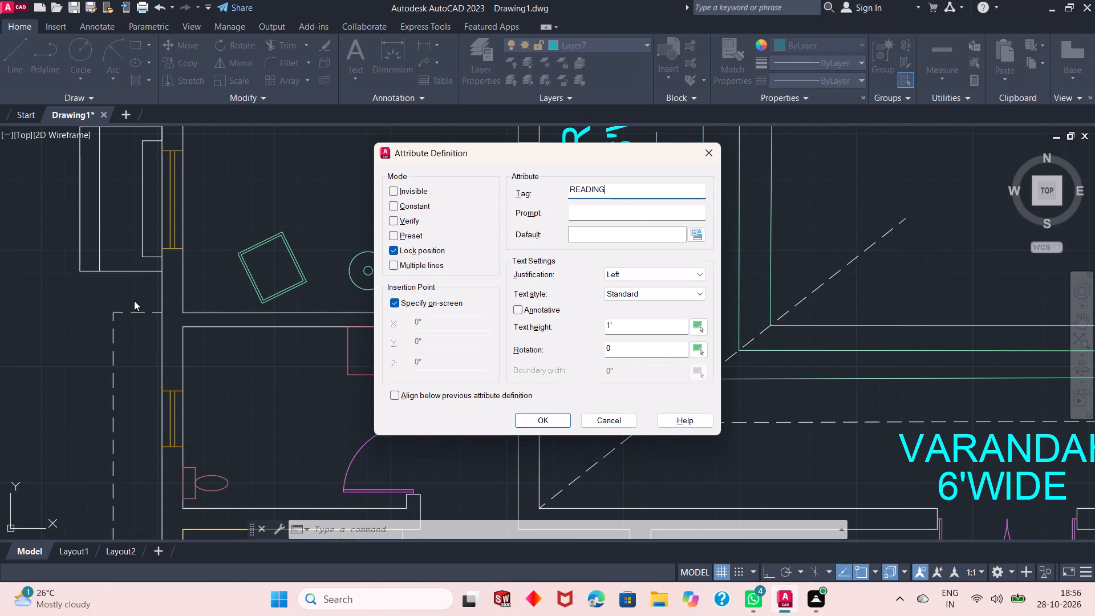
pyautogui.write('ROOM')
pyautogui.press('Return')
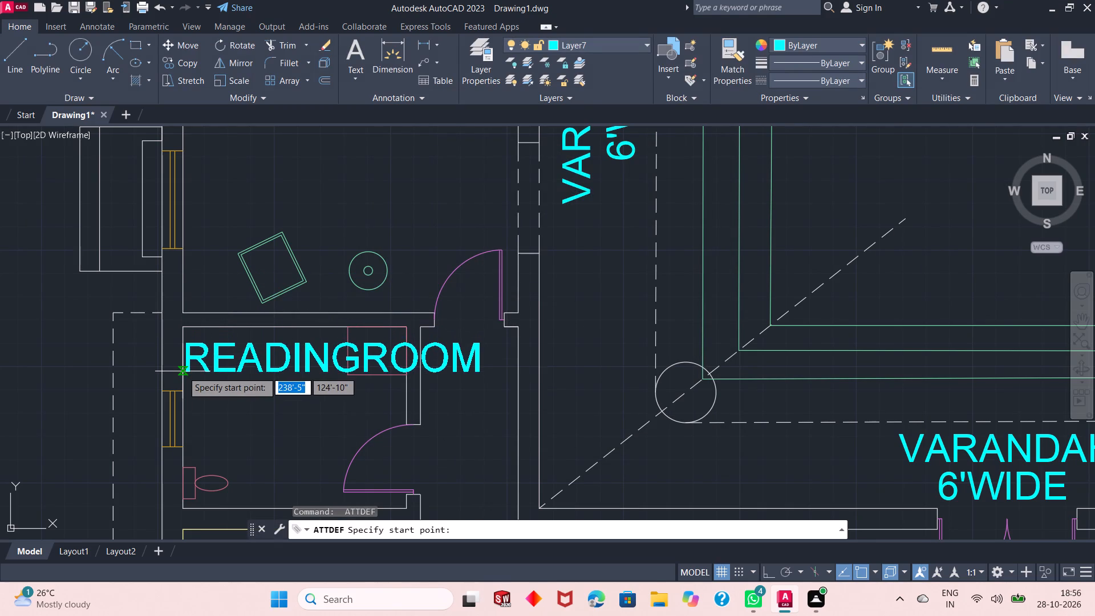
pyautogui.keyDown('ctrl'); pyautogui.scroll(-1, 182, 371); pyautogui.keyUp('ctrl')
pyautogui.keyDown('ctrl'); pyautogui.scroll(1, 186, 250); pyautogui.keyUp('ctrl')
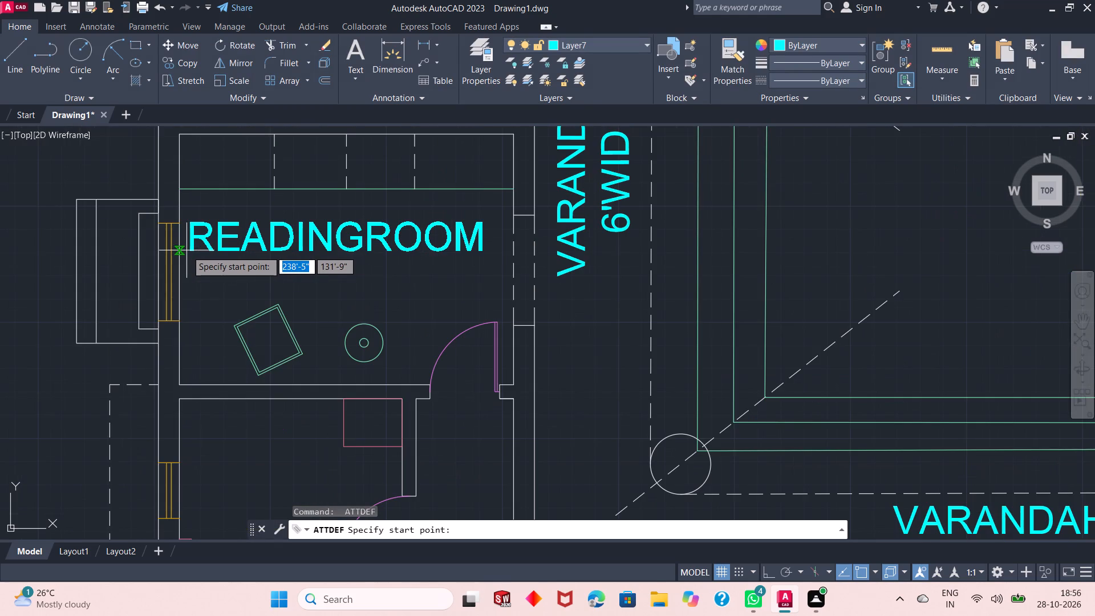
pyautogui.click(194, 247)
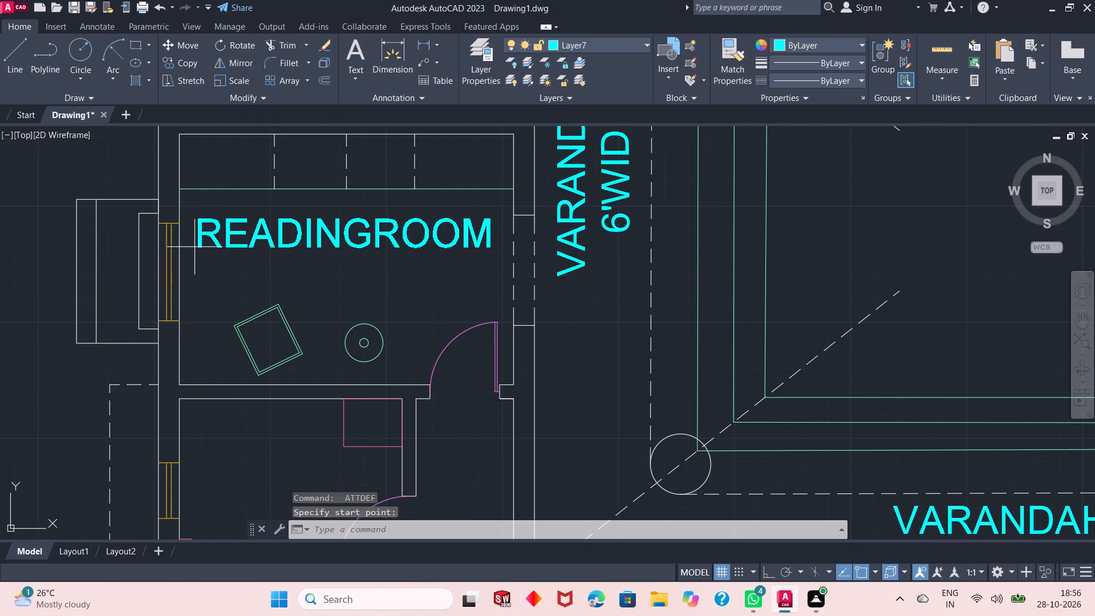
# Add a 10'X8' attribute label centred below the READINGROOM label.
pyautogui.press('Return')
pyautogui.write("10'X")
pyautogui.write("8'")
pyautogui.press('Return')
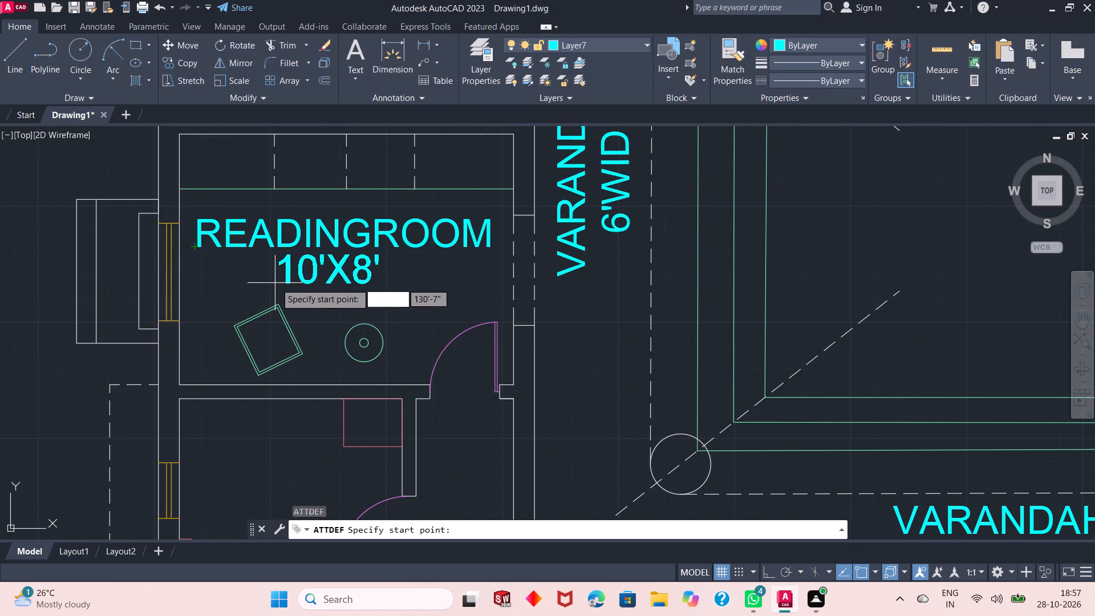
pyautogui.click(283, 283)
# Place a BATH attribute label in the middle of the bathroom directly south of the reading room.
pyautogui.press('Return')
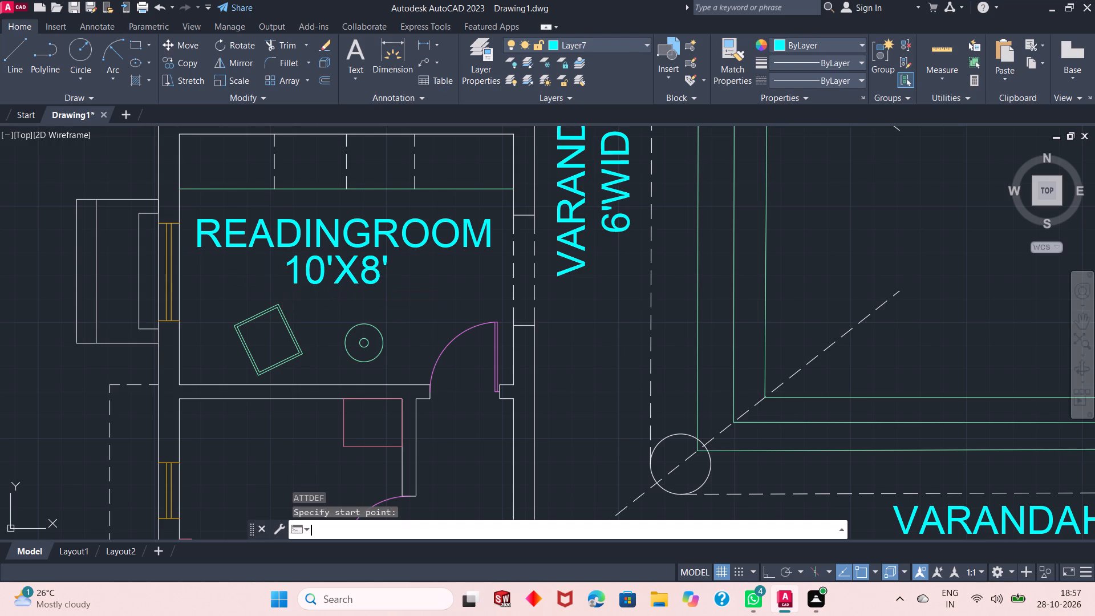
pyautogui.write('BA')
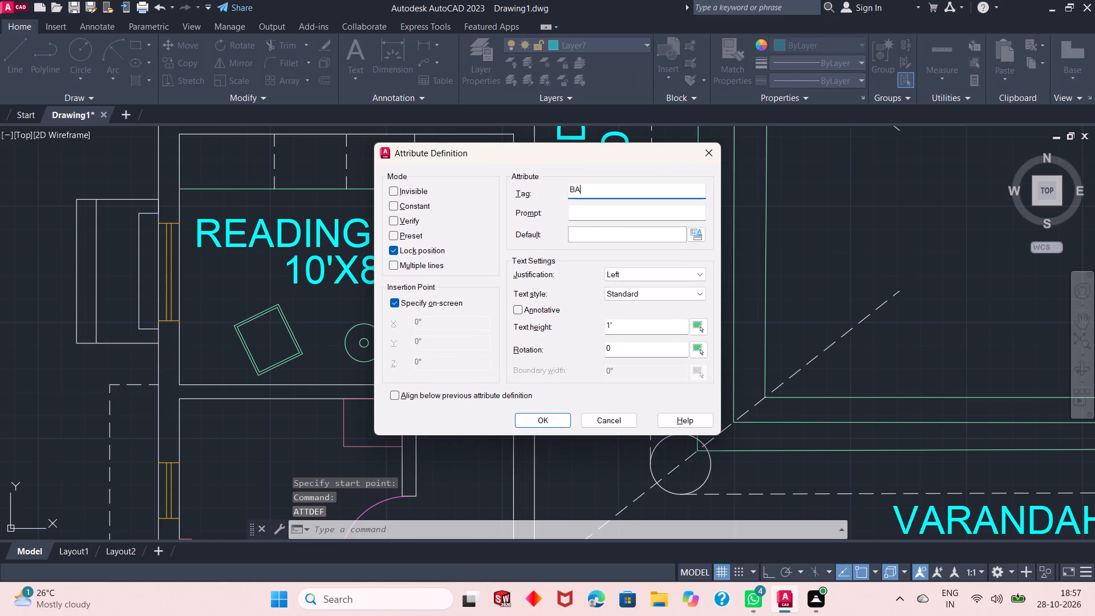
pyautogui.write('TH')
pyautogui.press('Return')
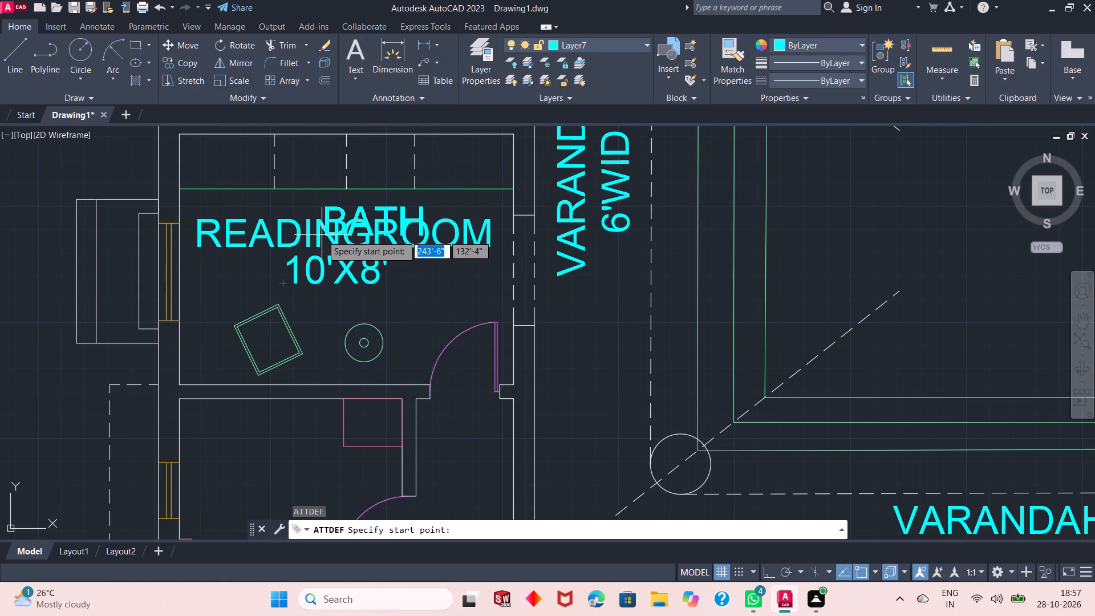
pyautogui.keyDown('ctrl'); pyautogui.scroll(-1, 322, 235); pyautogui.keyUp('ctrl')
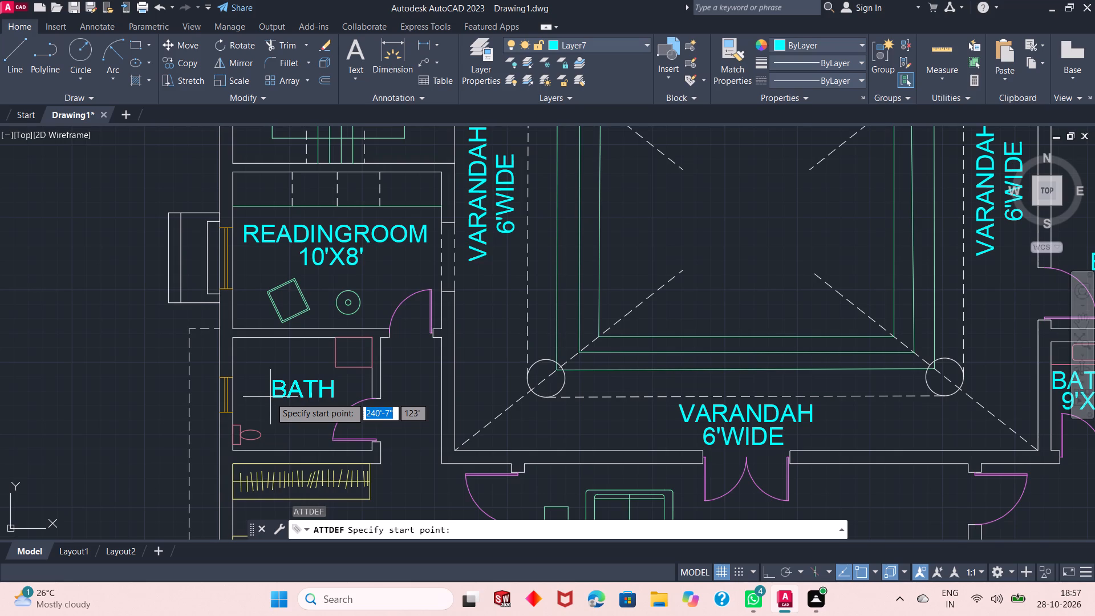
pyautogui.keyDown('ctrl'); pyautogui.scroll(1, 270, 397); pyautogui.keyUp('ctrl')
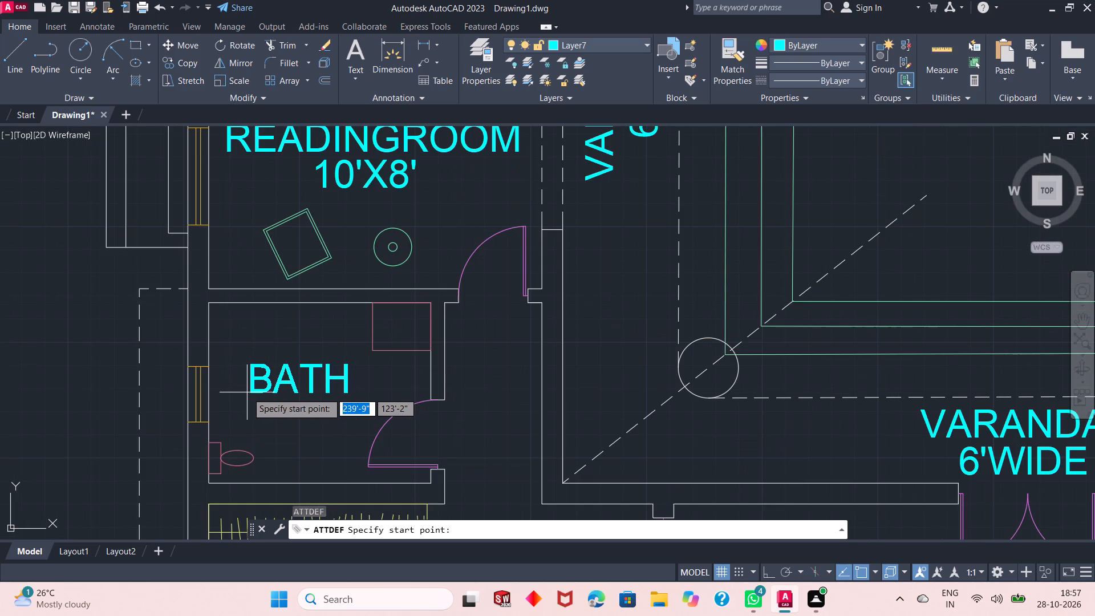
pyautogui.click(244, 387)
# Add an 8'X6' attribute label centred below the BATH label in the bathroom south of the reading room.
pyautogui.press('Return')
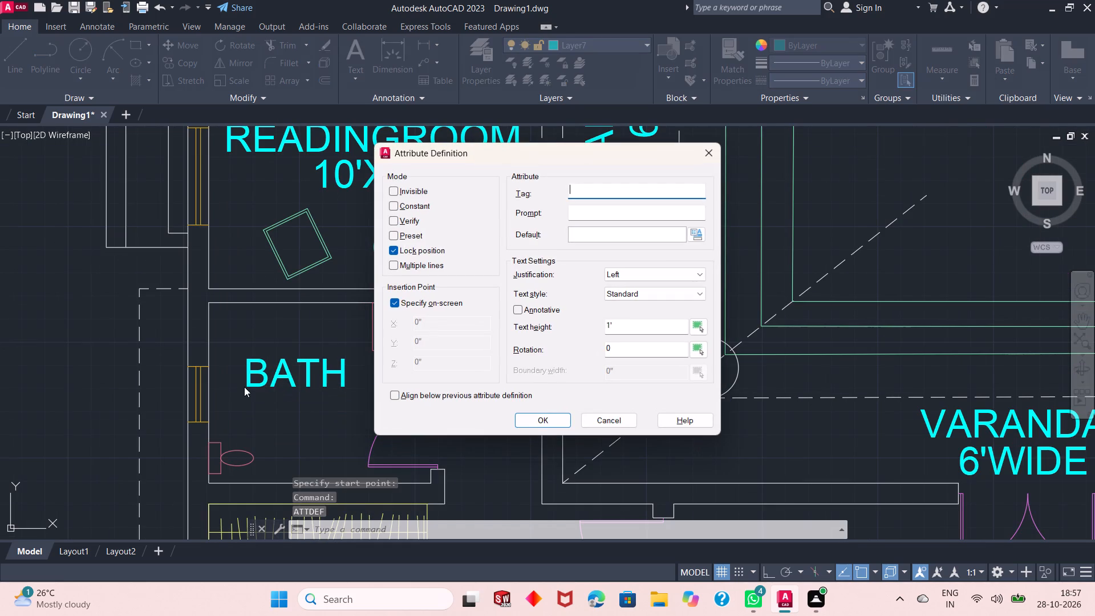
pyautogui.write("8'")
pyautogui.write('X6')
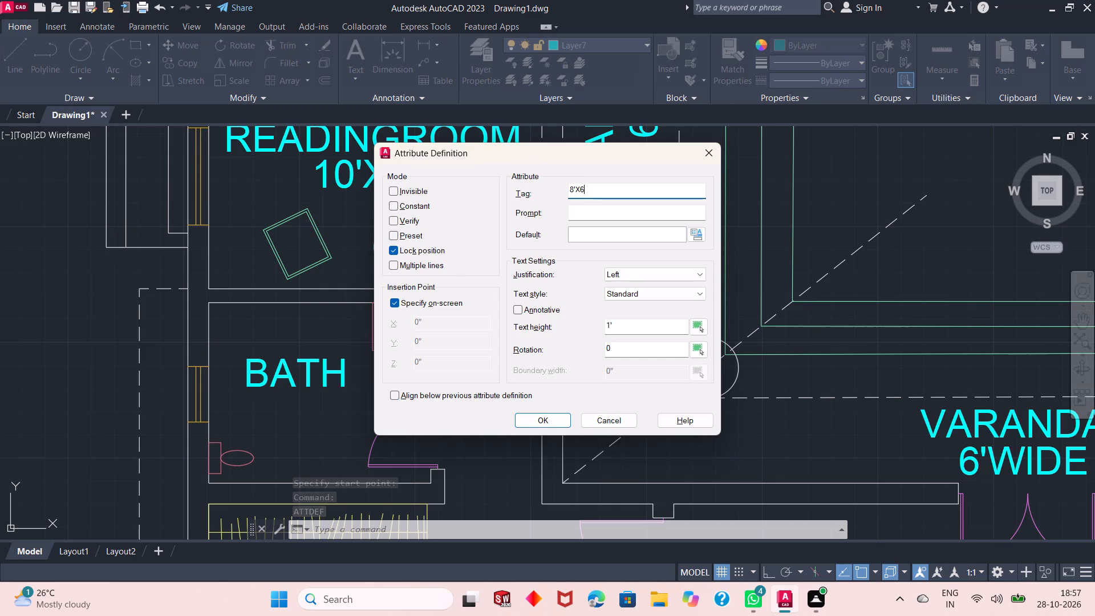
pyautogui.press("'")
pyautogui.press('Return')
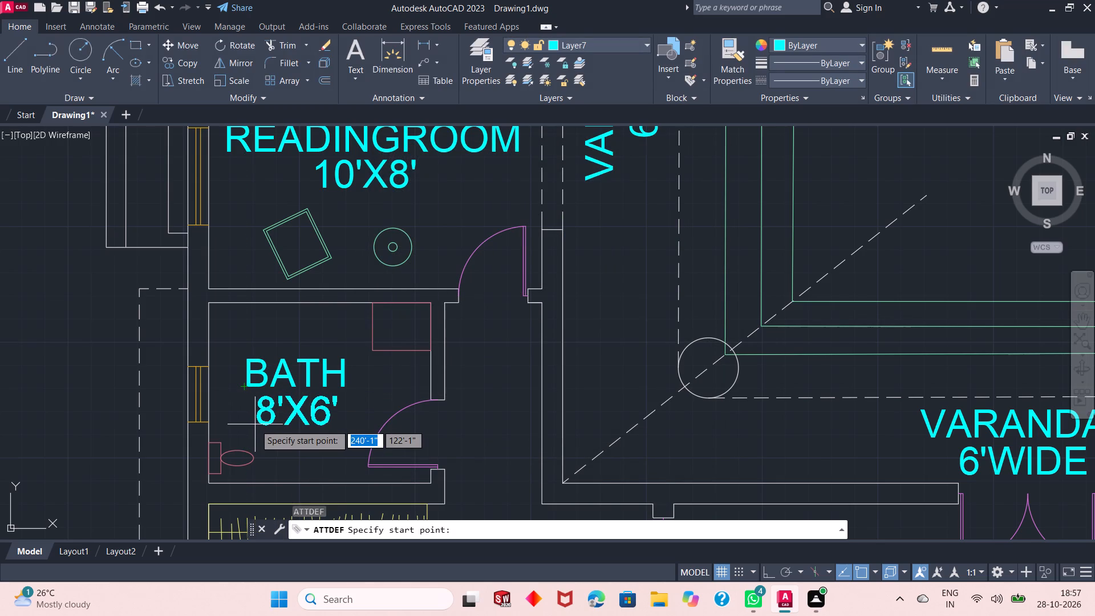
pyautogui.keyDown('ctrl'); pyautogui.scroll(1, 255, 424); pyautogui.keyUp('ctrl')
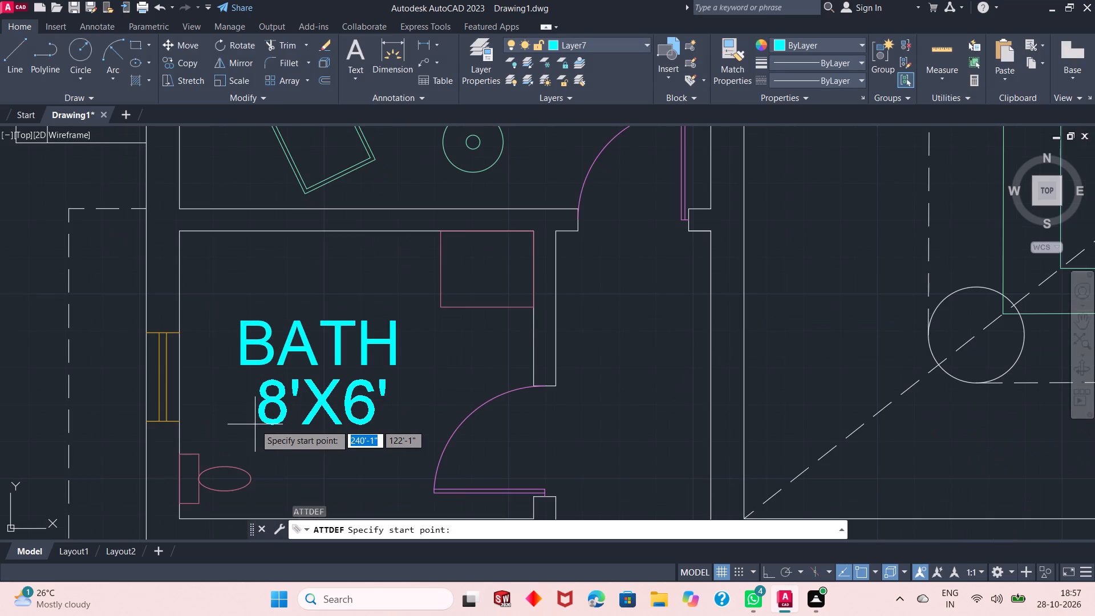
pyautogui.click(252, 423)
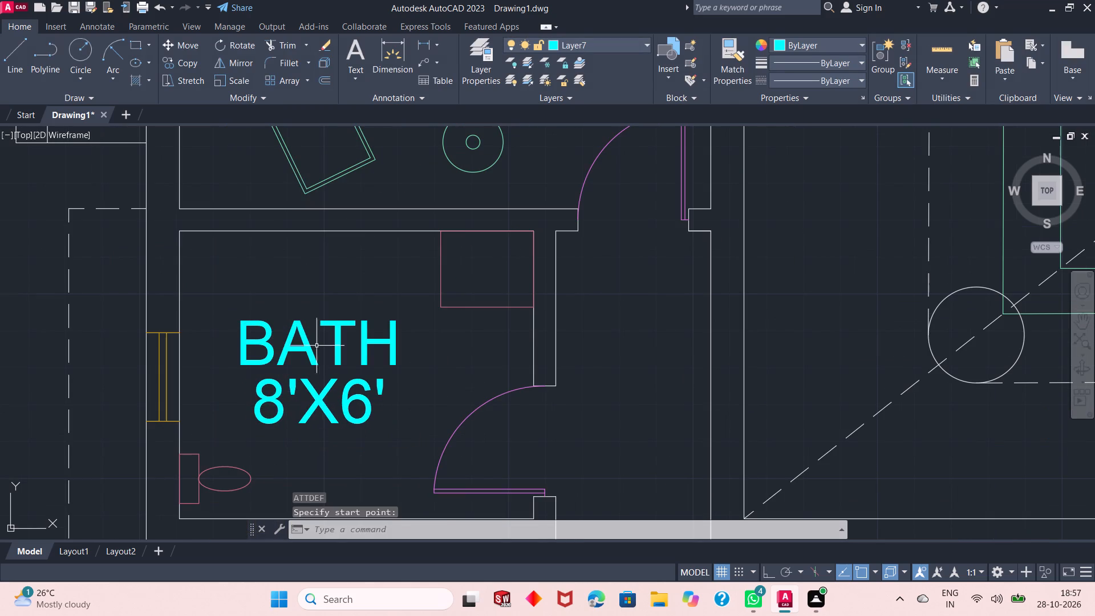
# Place a BEDROOM3 attribute label in the southwest bedroom, starting over the bed and extending toward the TV unit.
pyautogui.keyDown('ctrl'); pyautogui.scroll(-3, 314, 334); pyautogui.keyUp('ctrl')
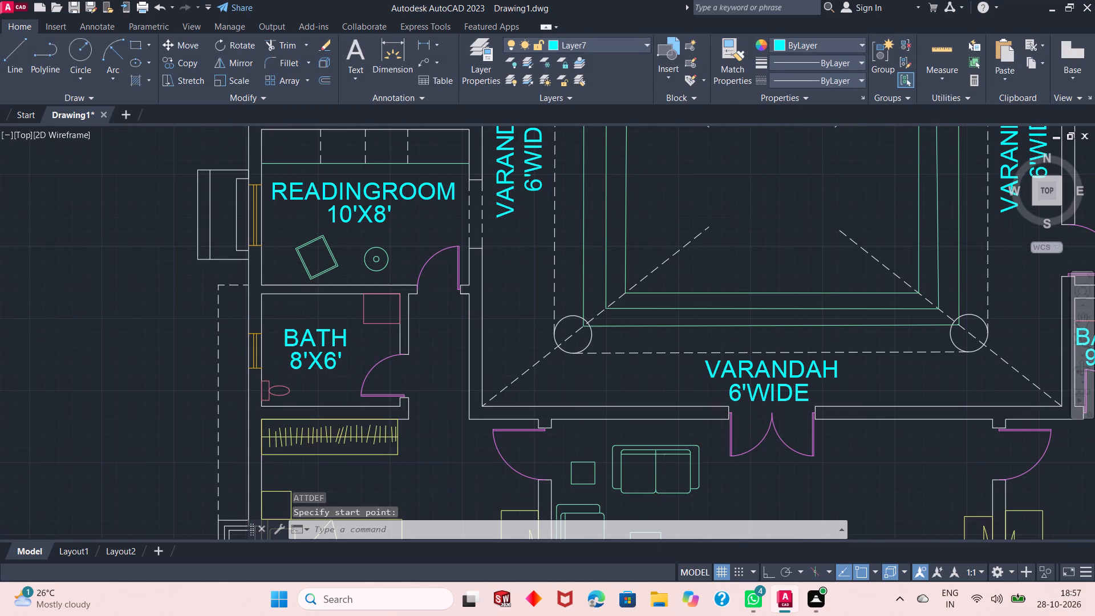
pyautogui.keyDown('ctrl'); pyautogui.scroll(-1, 341, 306); pyautogui.keyUp('ctrl')
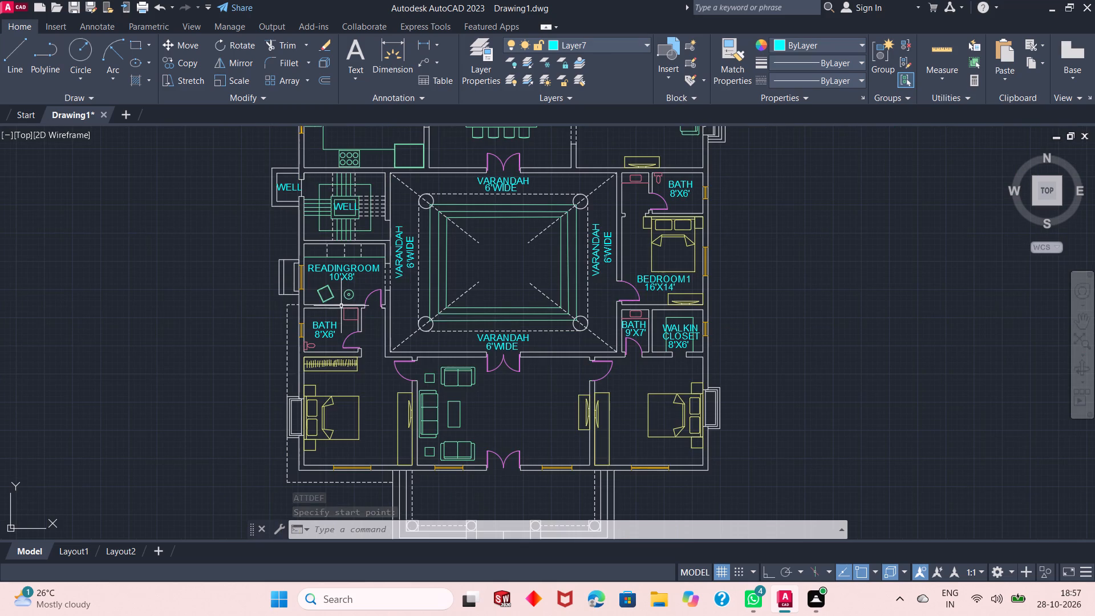
pyautogui.keyDown('ctrl'); pyautogui.scroll(3, 374, 441); pyautogui.keyUp('ctrl')
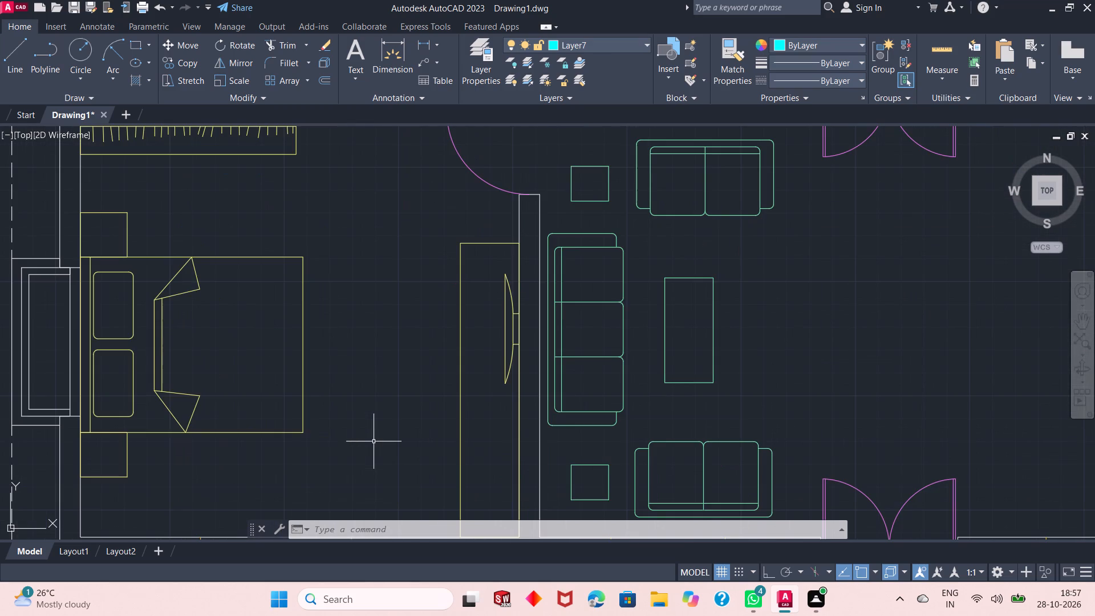
pyautogui.press('space')
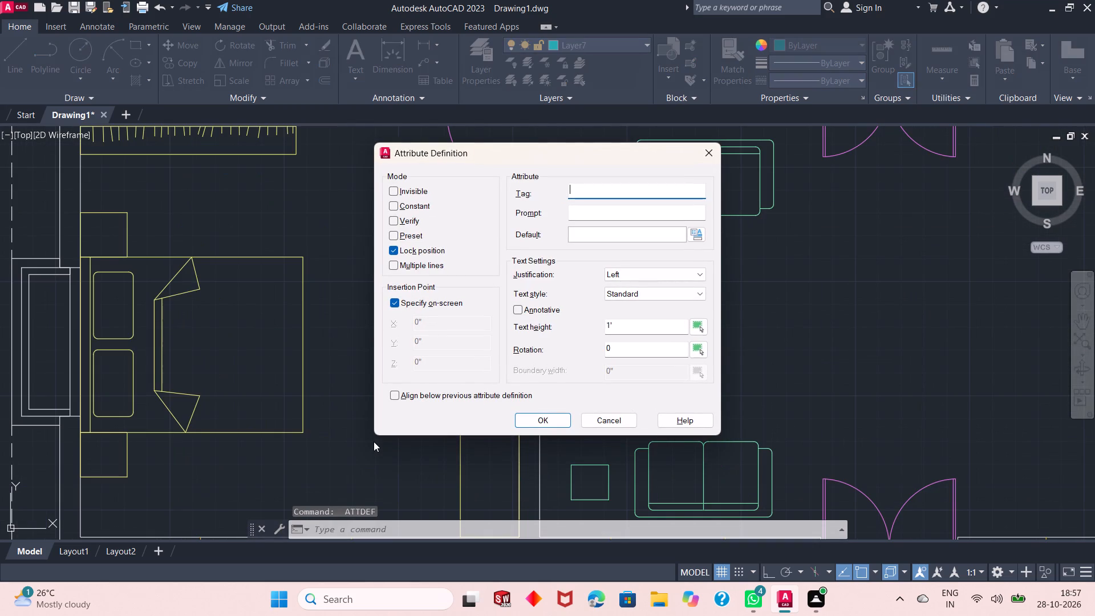
pyautogui.write('BEDROOM')
pyautogui.press('3')
pyautogui.press('Return')
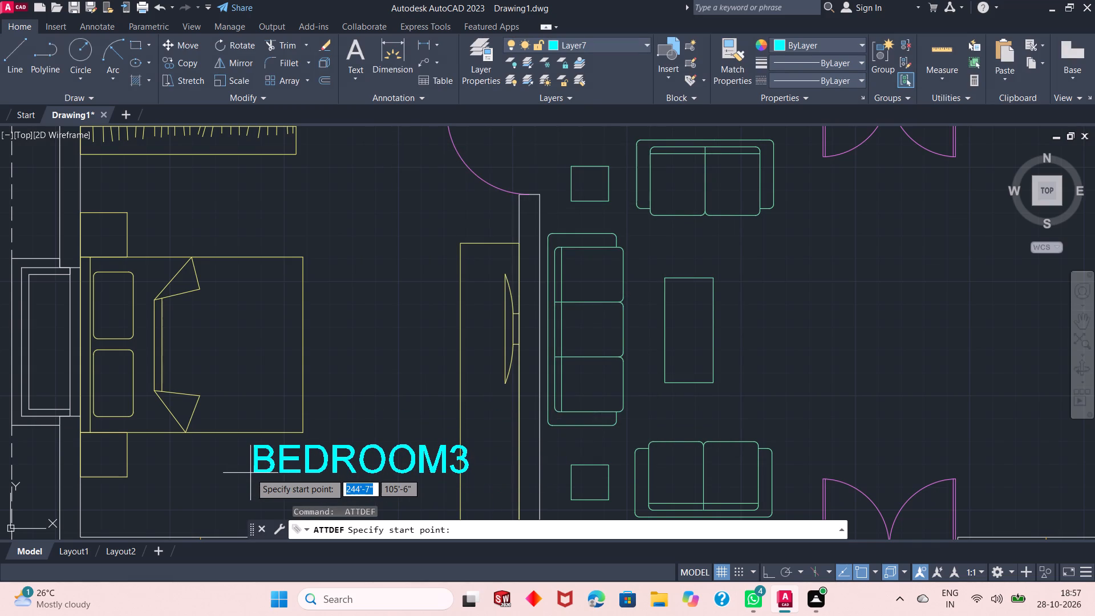
pyautogui.click(233, 327)
# Add a 16'X14' attribute label centred below the BEDROOM3 label in the southwest bedroom.
pyautogui.press('Return')
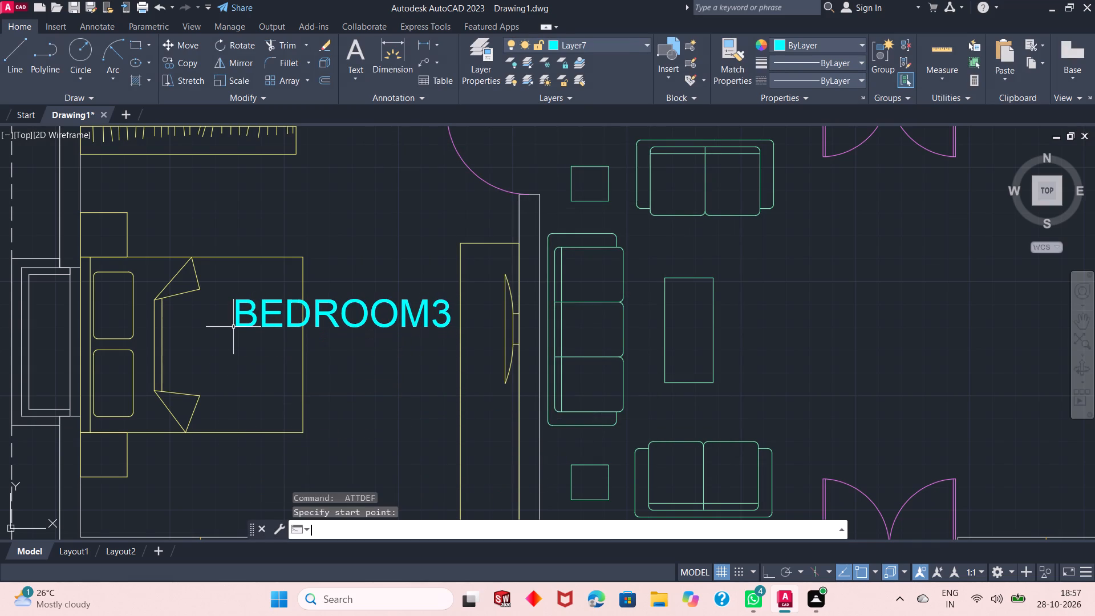
pyautogui.write("16'X14'")
pyautogui.press('Return')
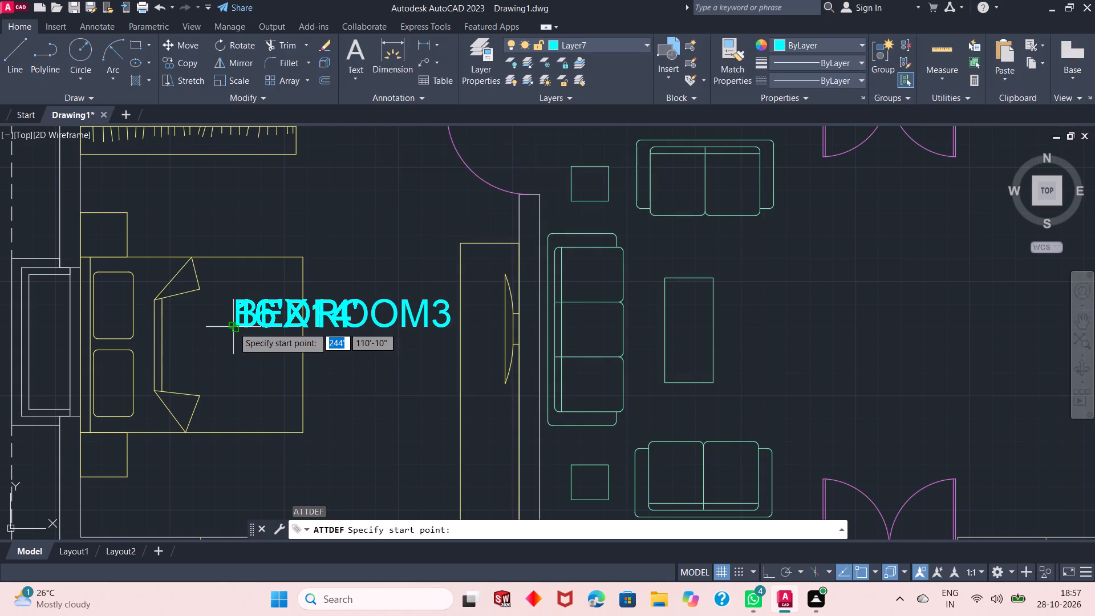
pyautogui.click(275, 364)
# Place a LIVINGROOM attribute label in the open middle of the room south of the veranda, east of the coffee table.
pyautogui.keyDown('ctrl'); pyautogui.scroll(-2, 275, 364); pyautogui.keyUp('ctrl')
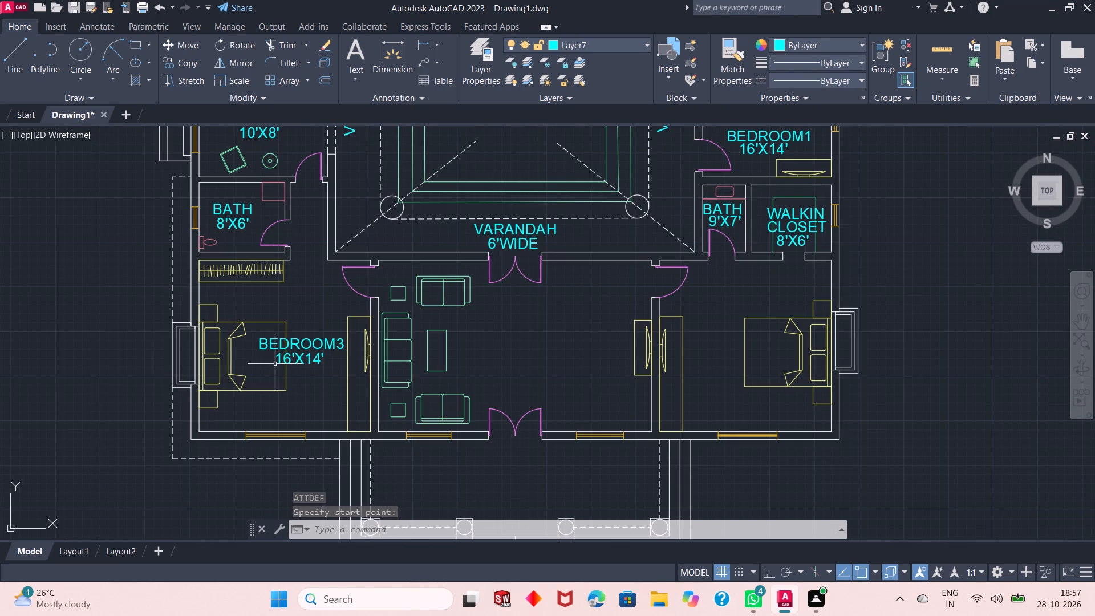
pyautogui.keyDown('ctrl'); pyautogui.scroll(1, 577, 351); pyautogui.keyUp('ctrl')
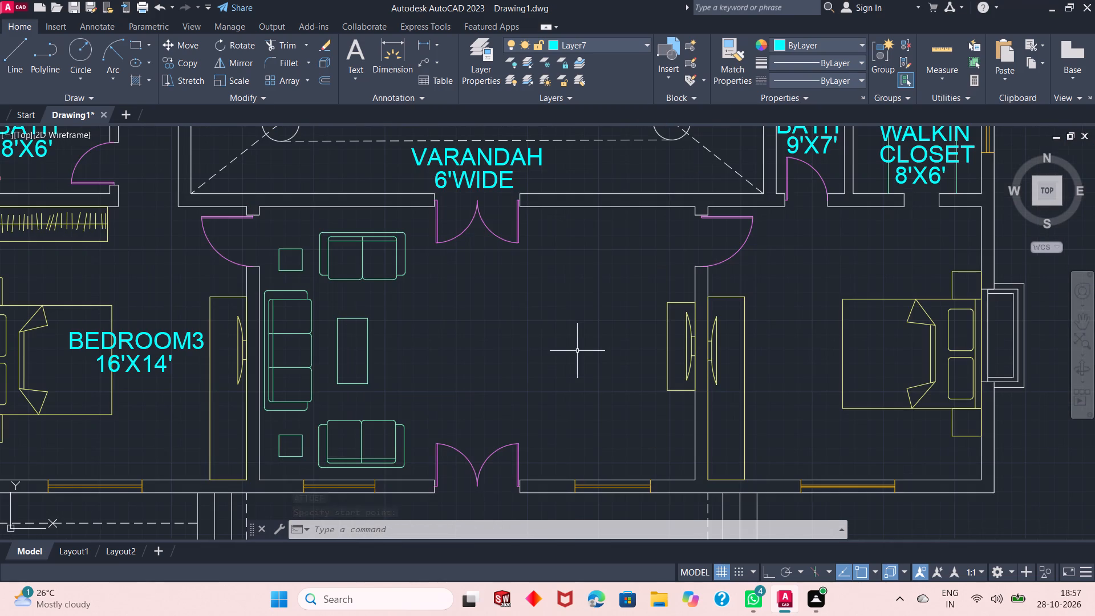
pyautogui.press('Return')
pyautogui.write('LIVING')
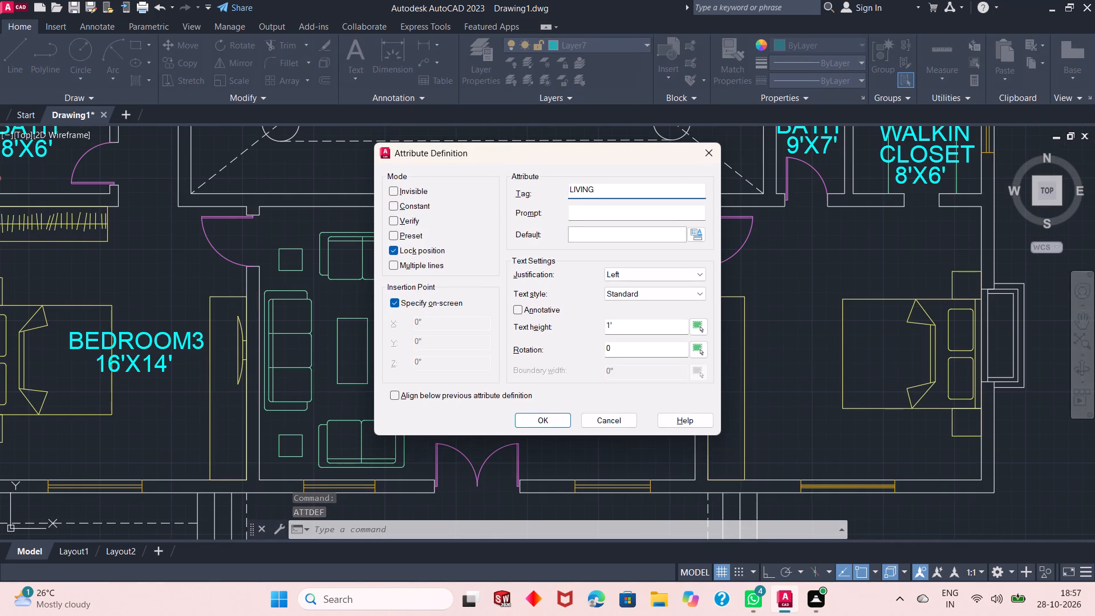
pyautogui.write('ROOM')
pyautogui.press('Return')
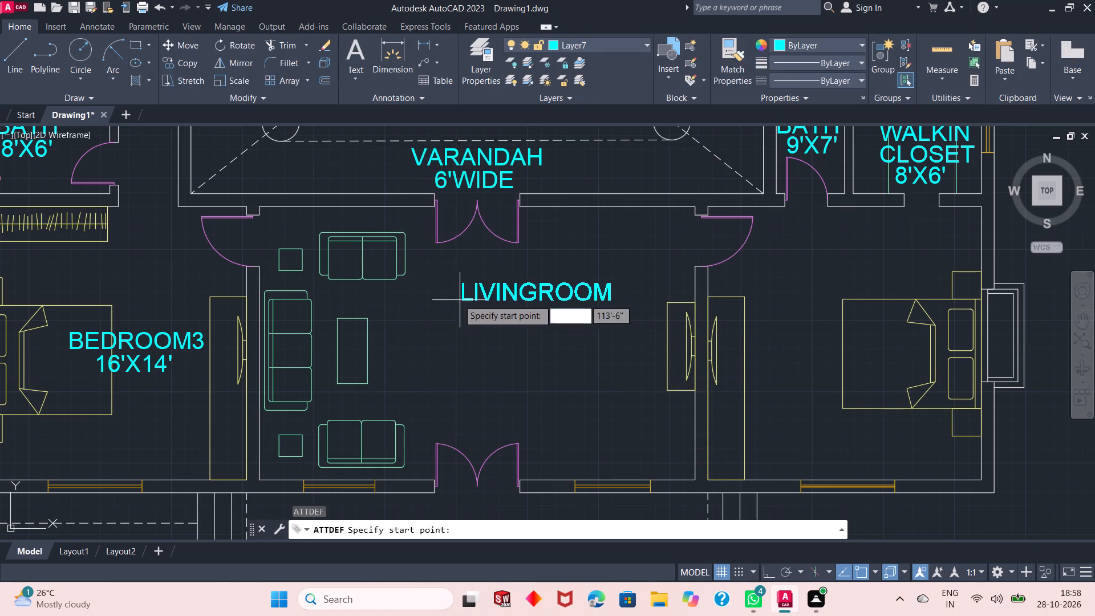
pyautogui.click(424, 330)
# Add a POOMUKHAM attribute label directly below the LIVINGROOM label, aligned with its start.
pyautogui.press('Return')
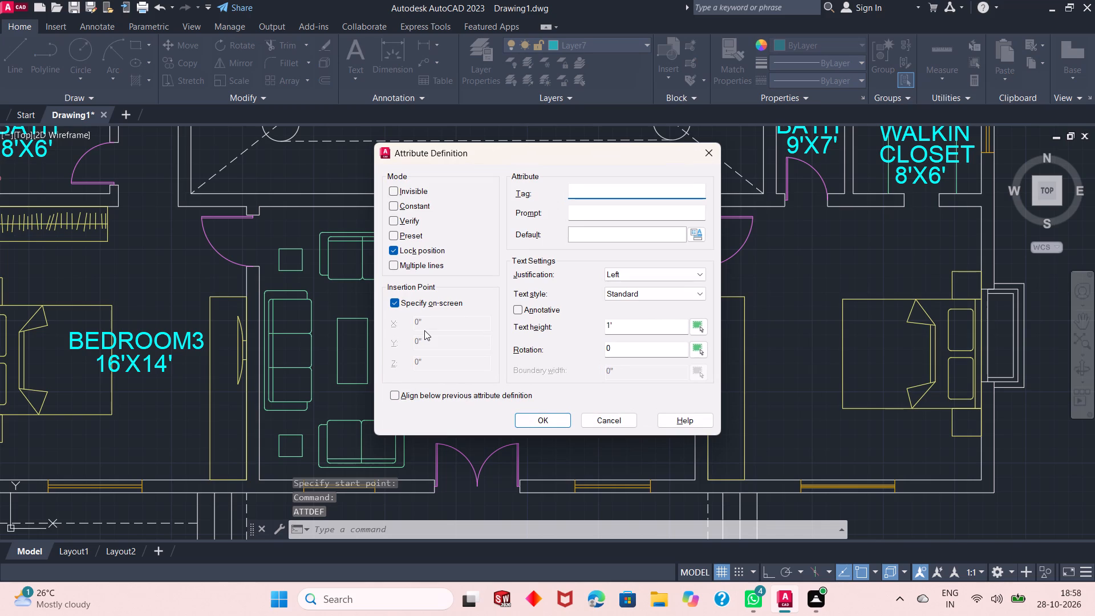
pyautogui.write('POOMUK')
pyautogui.write('HAM')
pyautogui.press('Return')
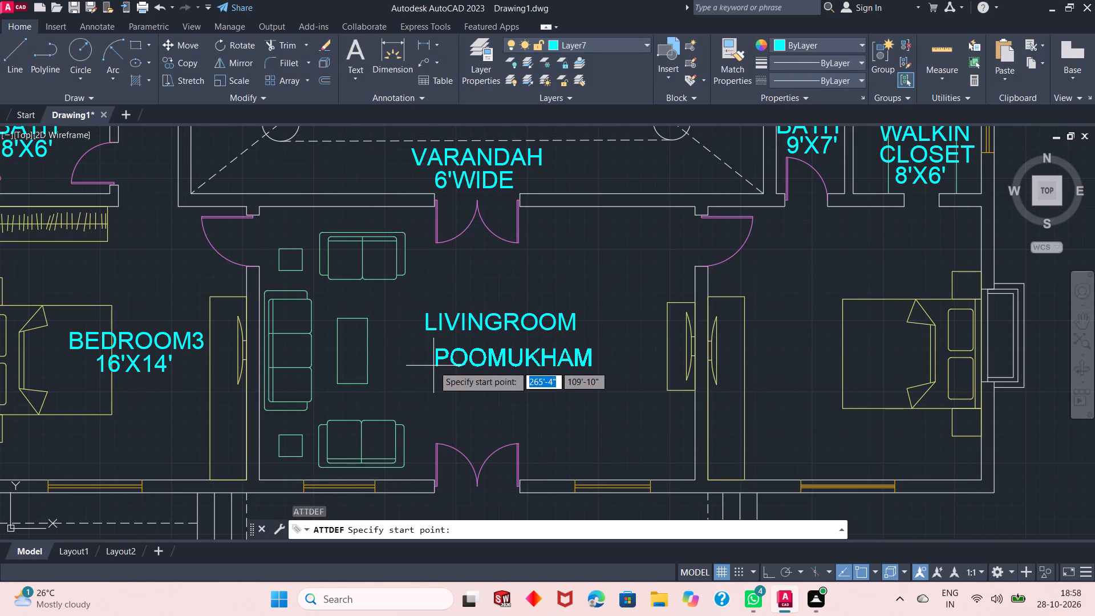
pyautogui.click(423, 356)
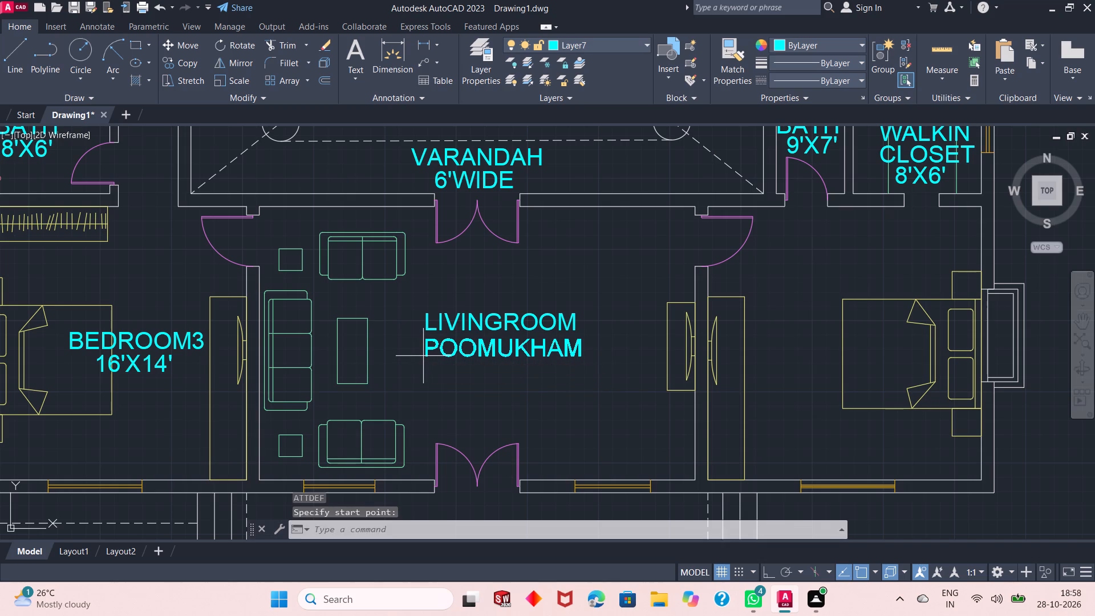
# Add a 28'X16' attribute label centred below the POOMUKHAM label in the living room.
pyautogui.press('Return')
pyautogui.write("28'X")
pyautogui.write('1+')
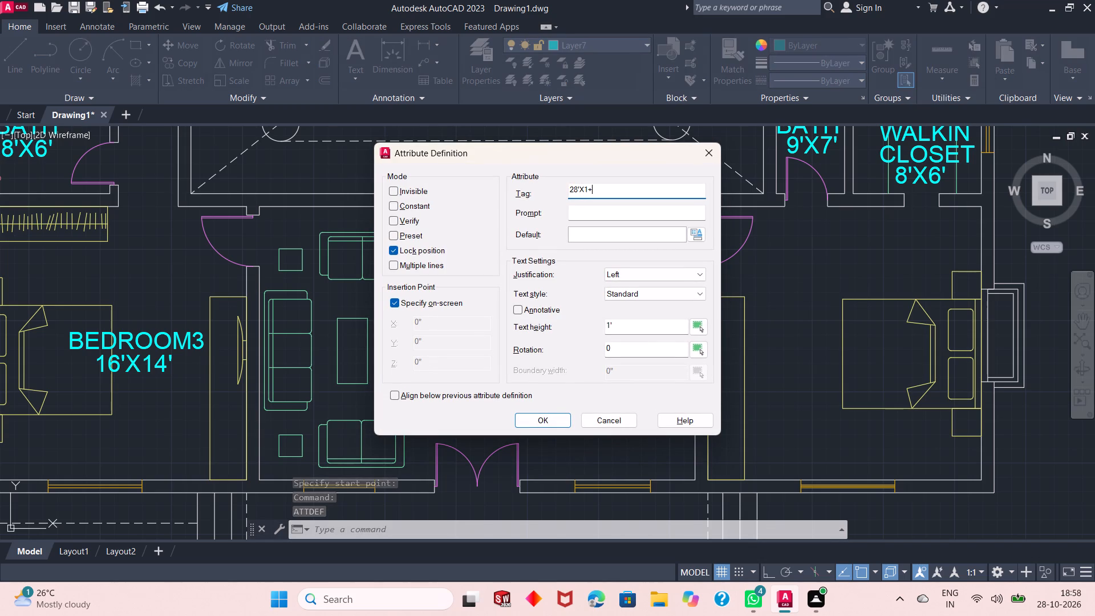
pyautogui.press('BackSpace')
pyautogui.write("6'")
pyautogui.press('Return')
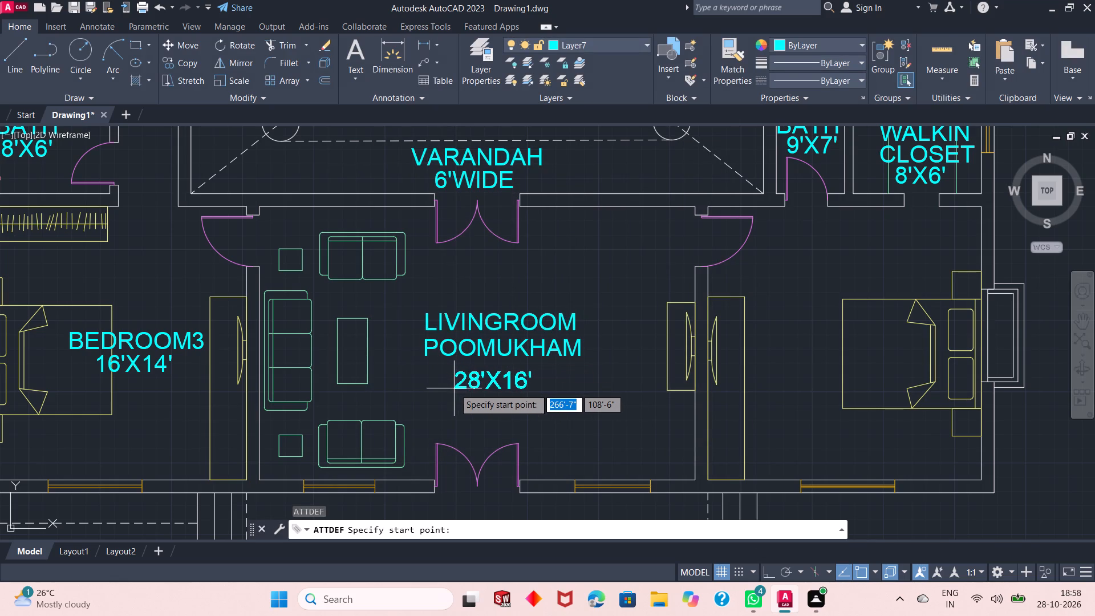
pyautogui.click(456, 382)
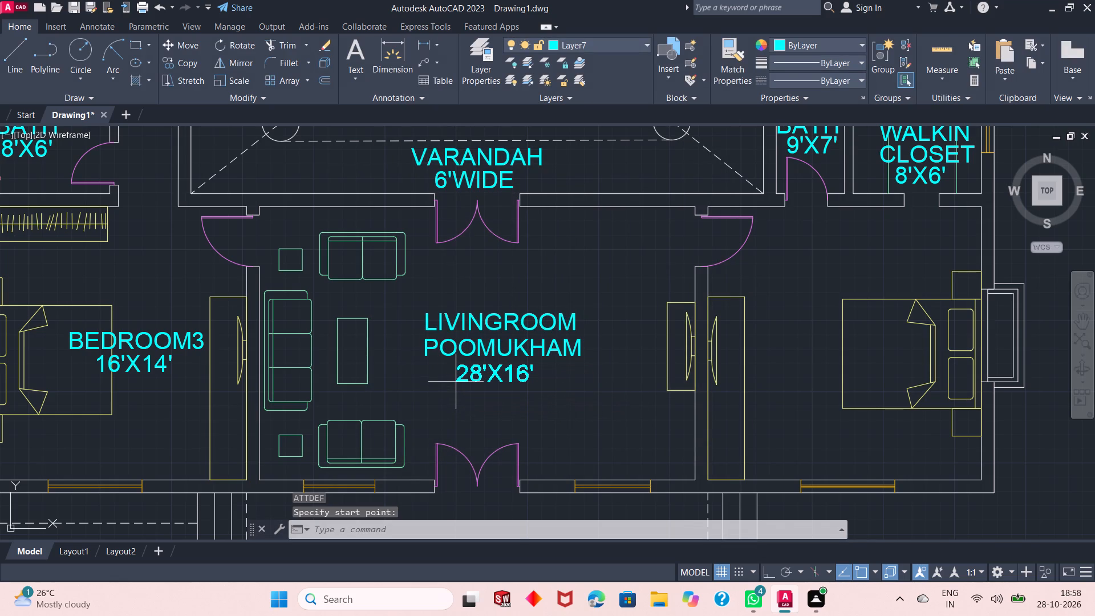
# Place a BEDROOM2 attribute label in the southeast bedroom, starting beside the TV unit and extending over the bed.
pyautogui.press('Return')
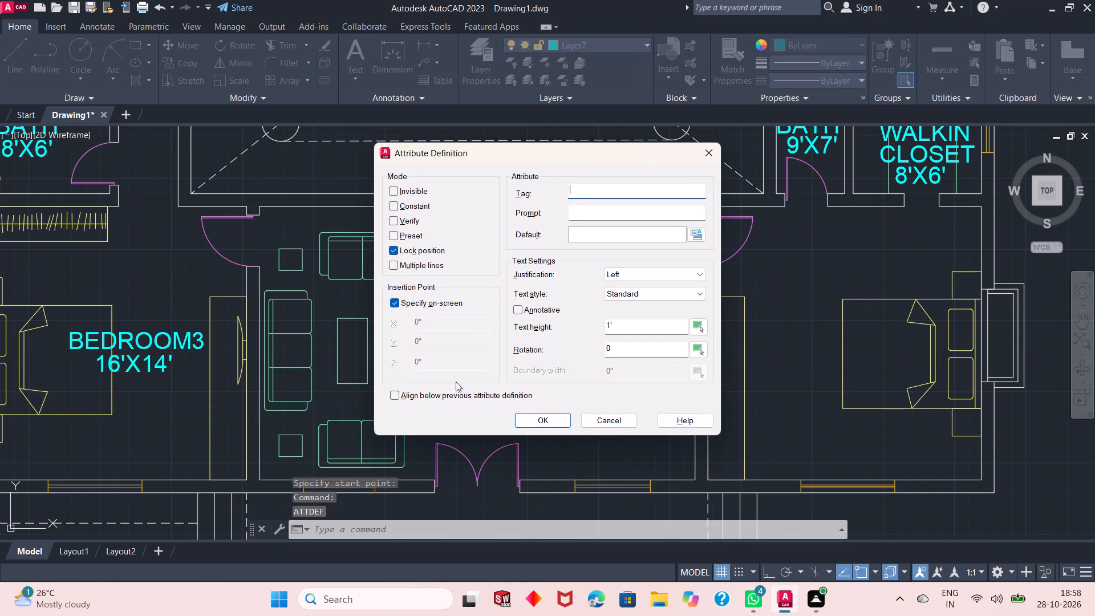
pyautogui.write('BEDROOM2')
pyautogui.press('Return')
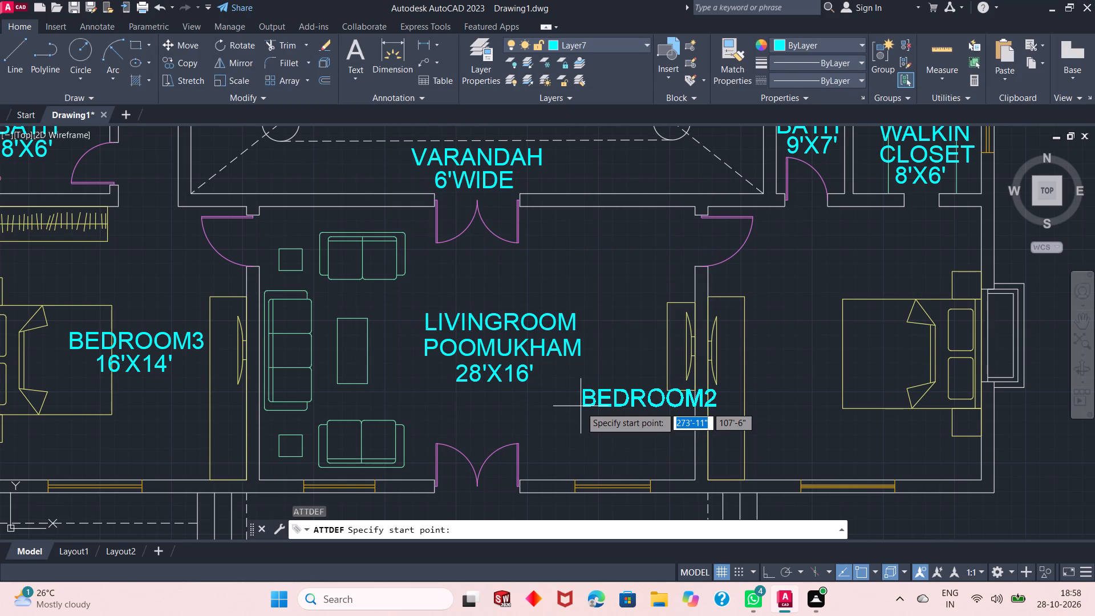
pyautogui.click(758, 351)
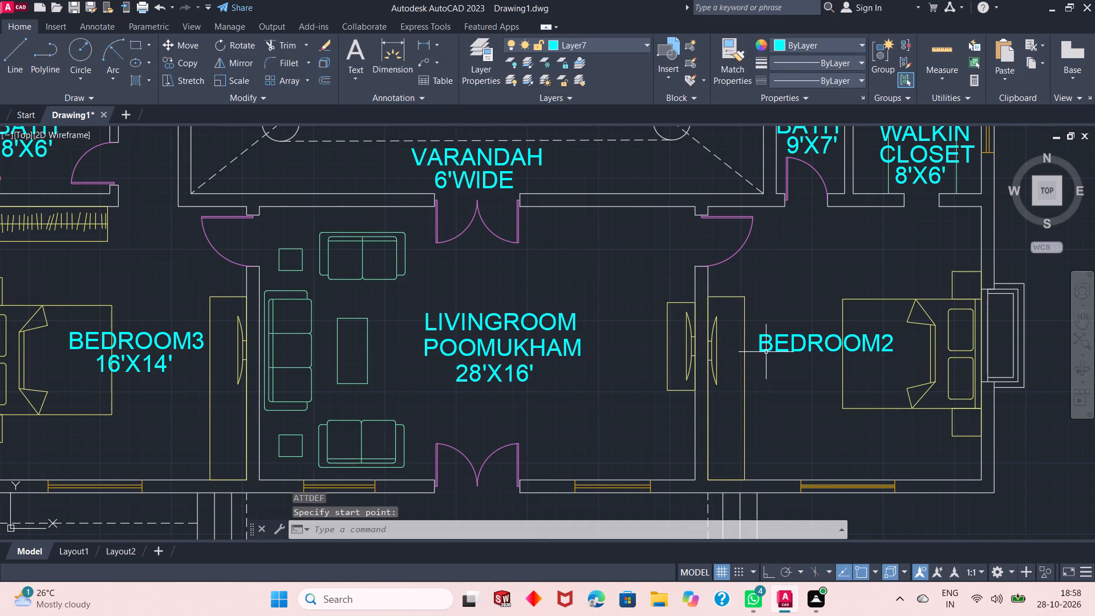
# Add a MASTERBOD attribute label directly below the BEDROOM2 label, starting slightly west of it.
pyautogui.keyDown('ctrl'); pyautogui.scroll(3, 875, 367); pyautogui.keyUp('ctrl')
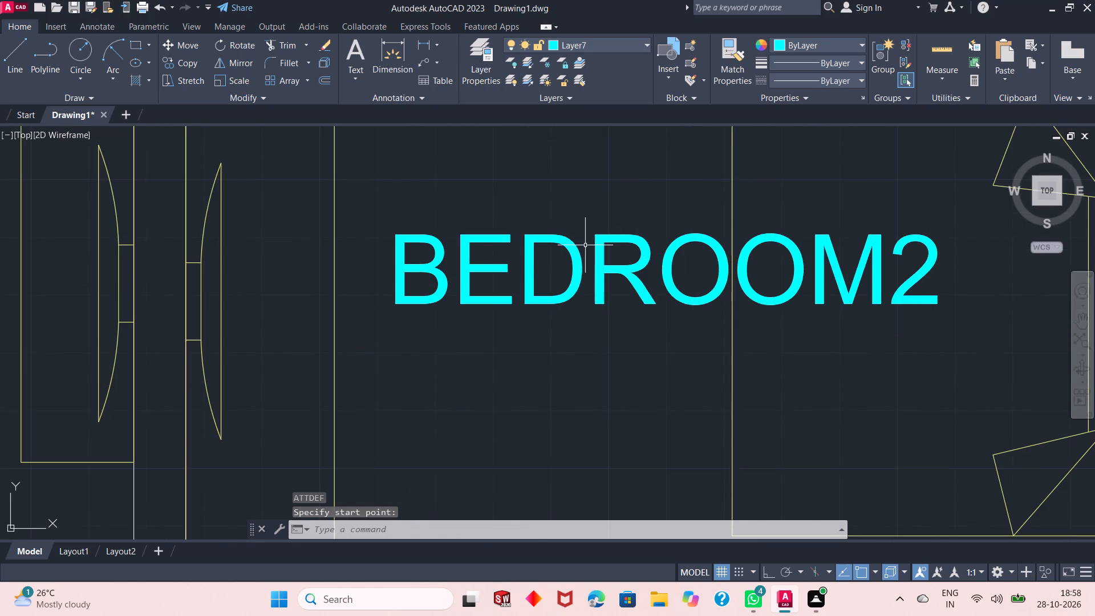
pyautogui.keyDown('ctrl'); pyautogui.scroll(-3, 585, 245); pyautogui.keyUp('ctrl')
pyautogui.keyDown('ctrl'); pyautogui.scroll(1, 606, 248); pyautogui.keyUp('ctrl')
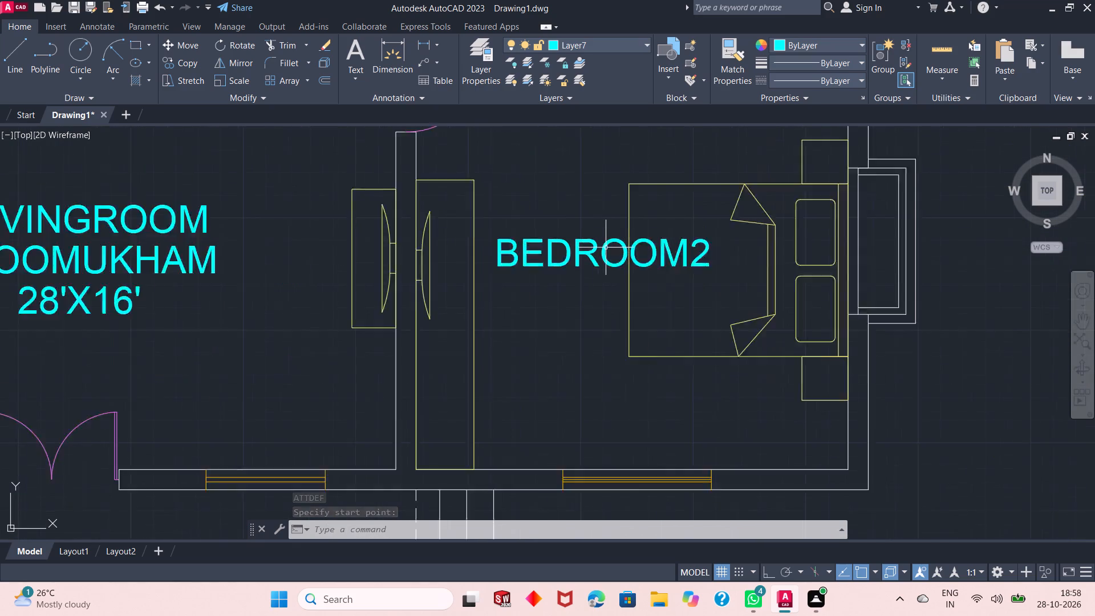
pyautogui.keyDown('ctrl'); pyautogui.scroll(1, 606, 248); pyautogui.keyUp('ctrl')
pyautogui.press('Return')
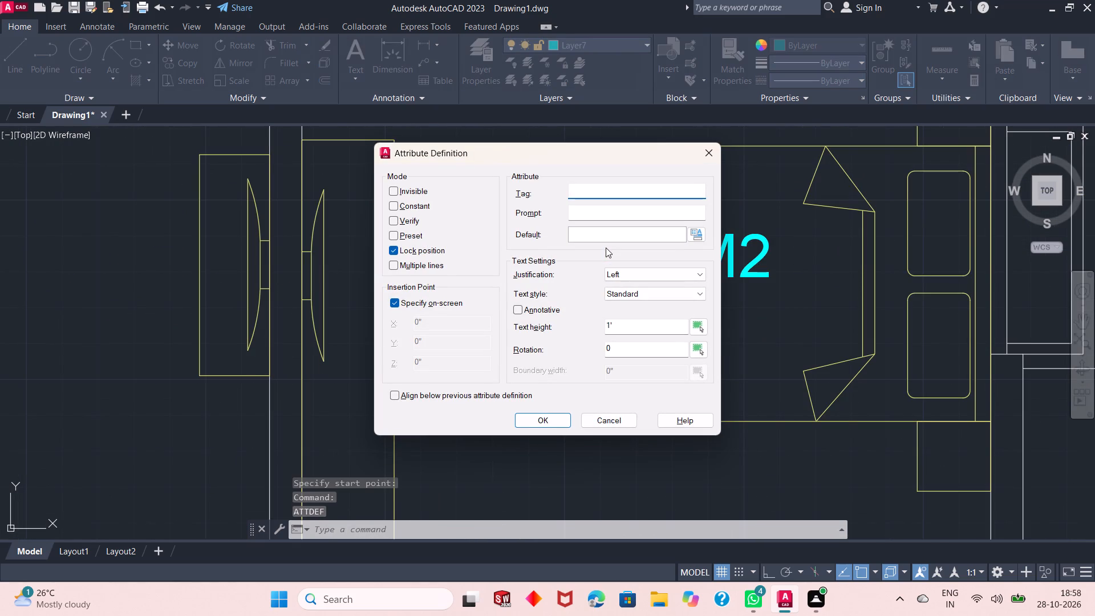
pyautogui.write('MASTER')
pyautogui.write('BOD')
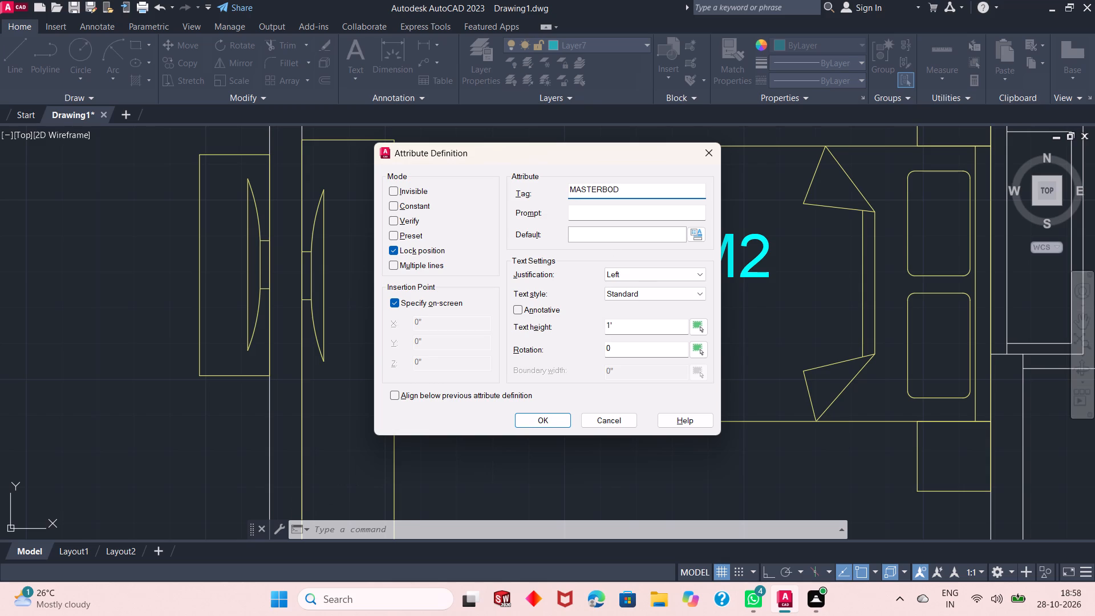
pyautogui.press('Return')
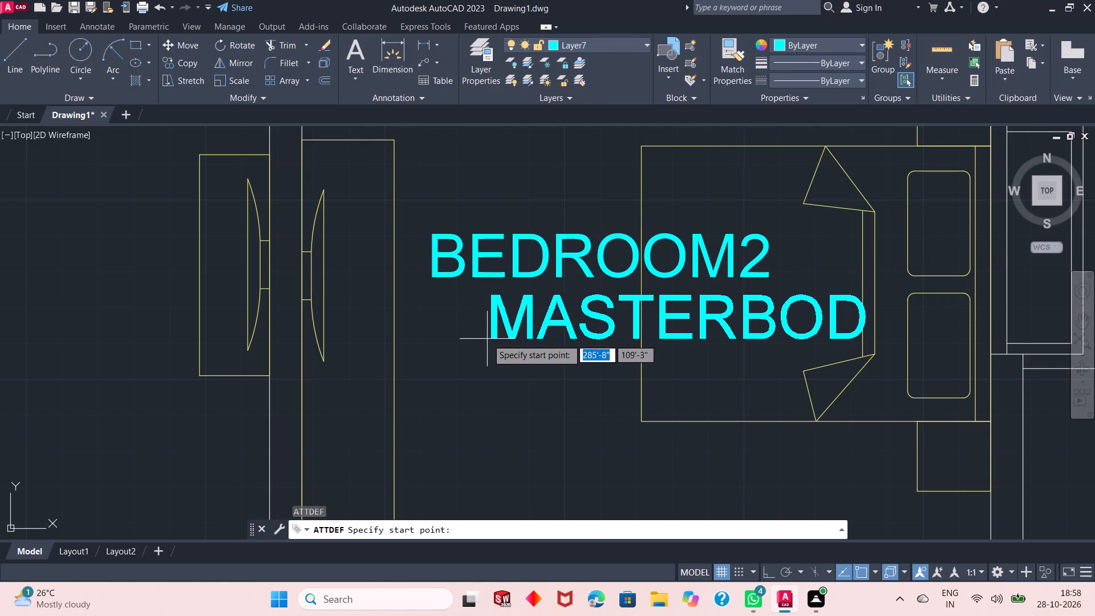
pyautogui.click(420, 345)
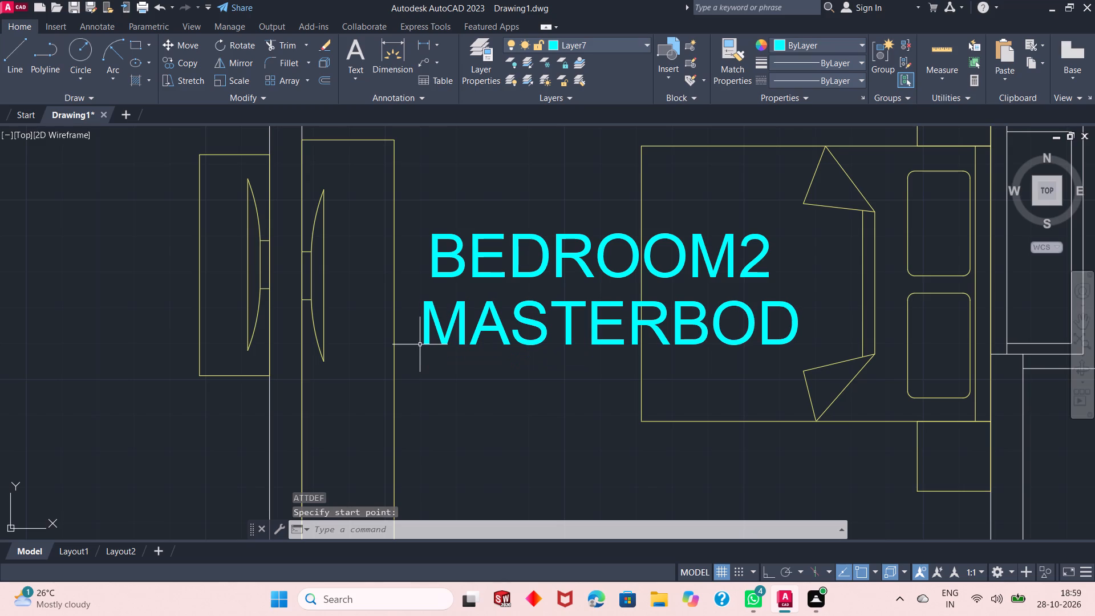
# Add an 18'X14' attribute label centred below the MASTERBOD label in the southeast bedroom.
pyautogui.press('Return')
pyautogui.write("18'X14'")
pyautogui.press('Return')
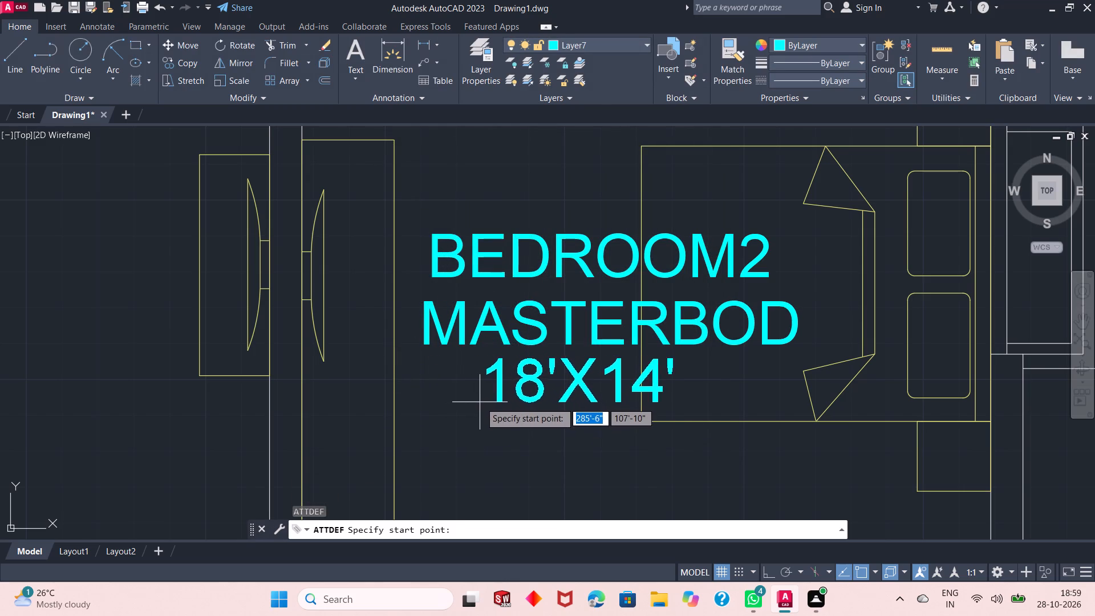
pyautogui.click(480, 403)
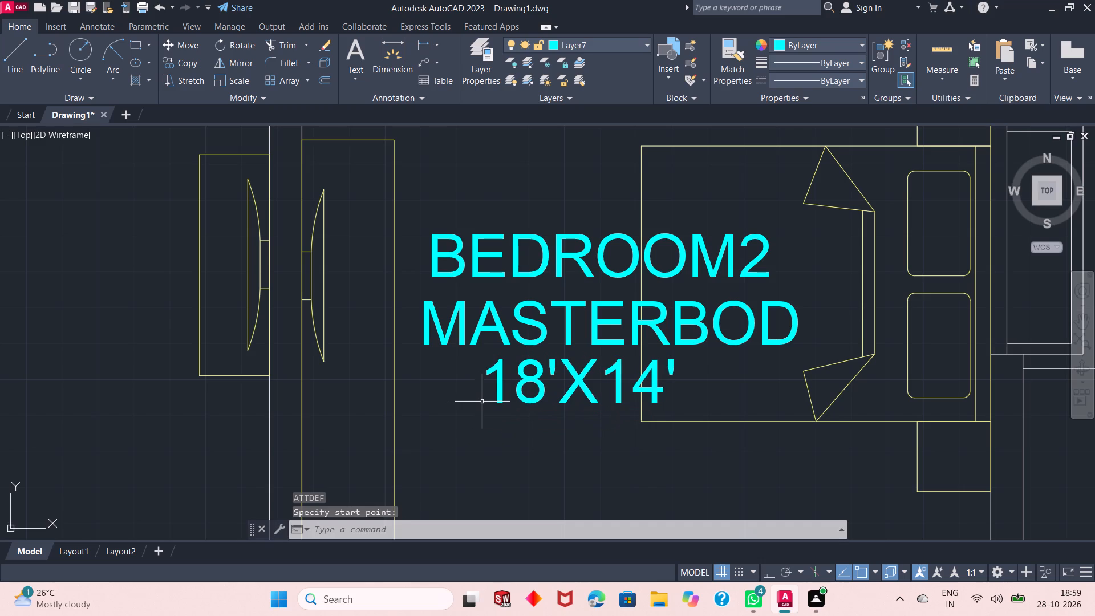
# Place a TRADITIONAL attribute label in the open area outside, east of the front porch and south of the southeast bedroom.
pyautogui.scroll(-2, 495, 352)
pyautogui.scroll(-1, 518, 295)
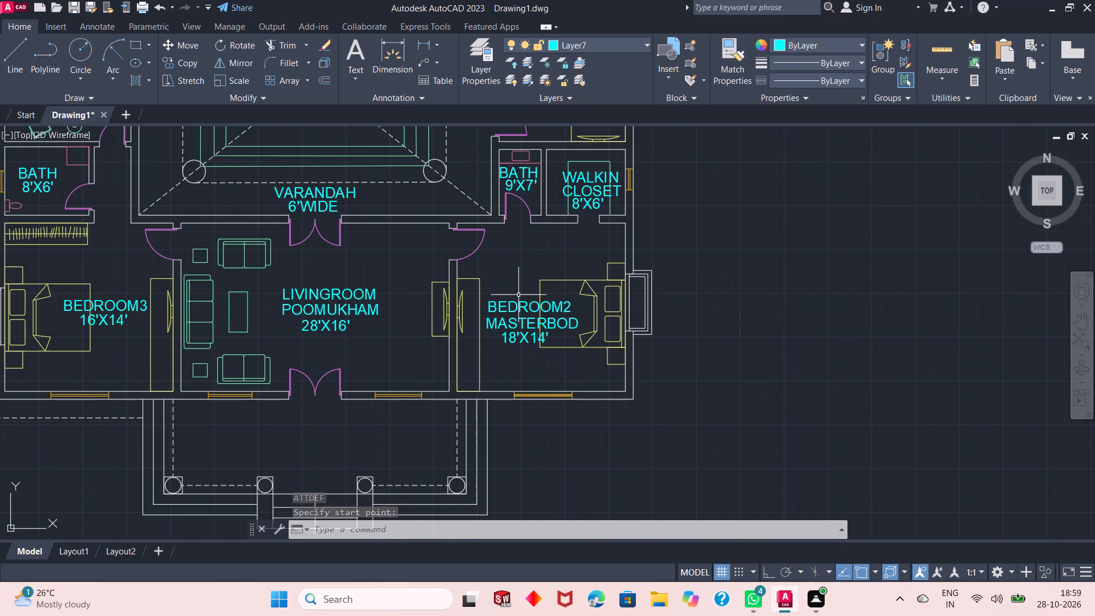
pyautogui.scroll(-1, 542, 285)
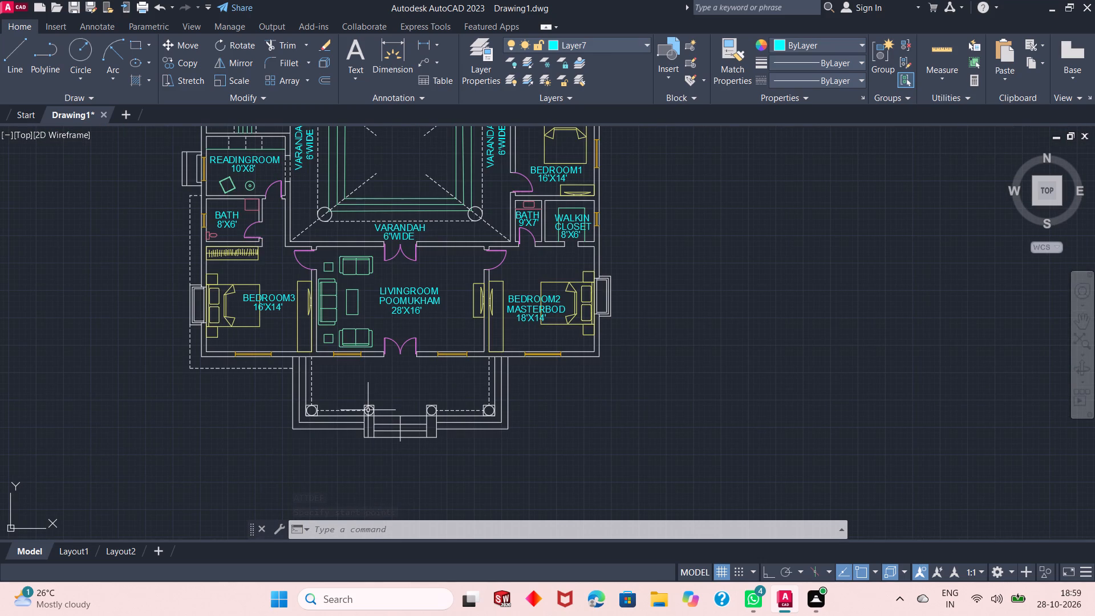
pyautogui.scroll(2, 472, 393)
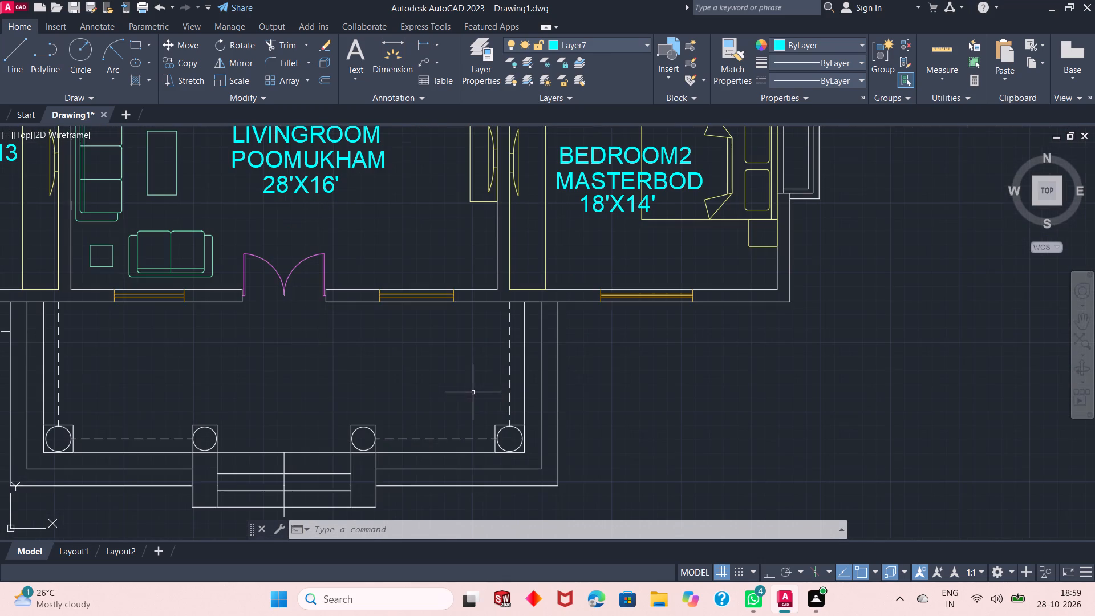
pyautogui.scroll(1, 503, 386)
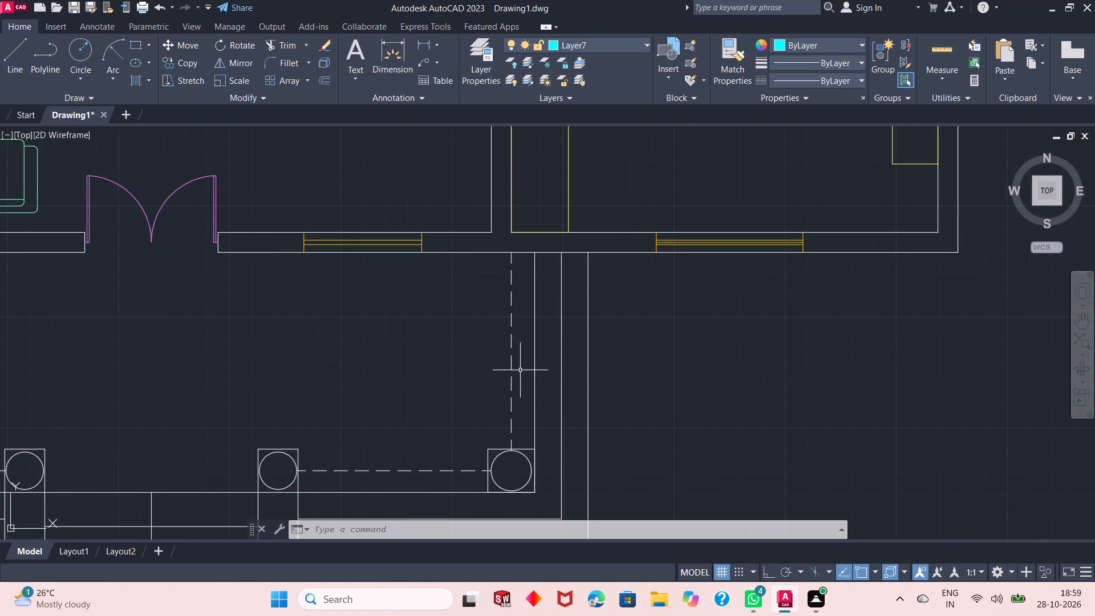
pyautogui.press('Return')
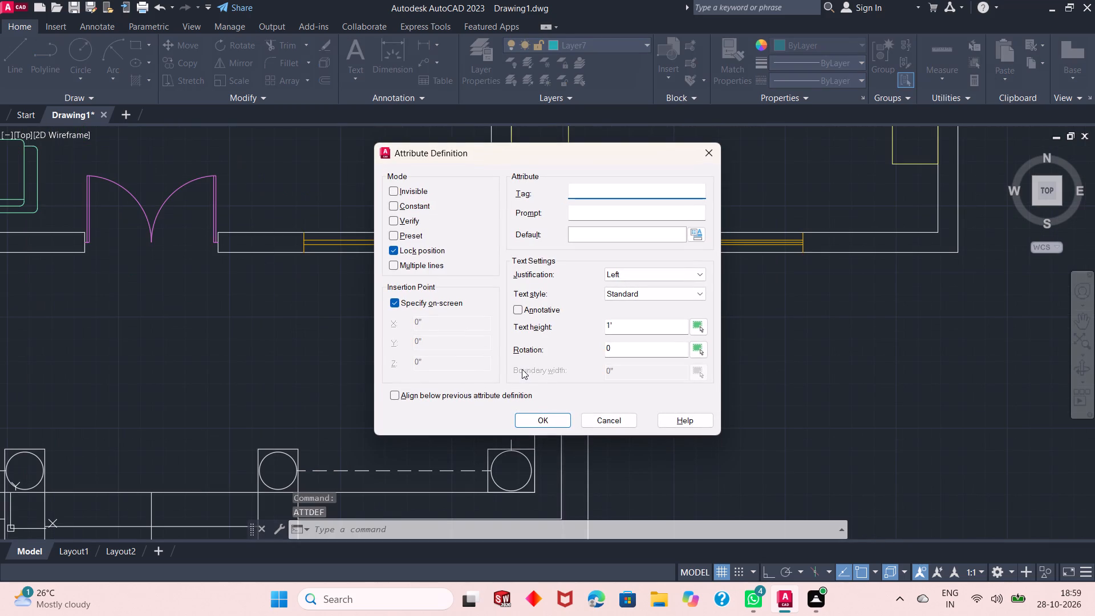
pyautogui.write('TRAD')
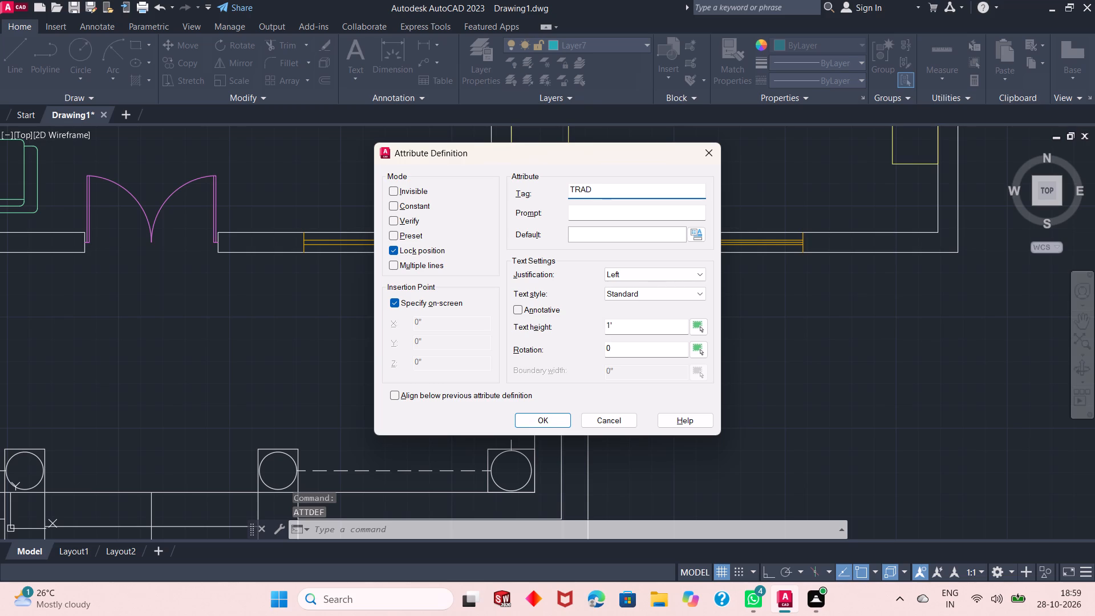
pyautogui.write('ITIONAL')
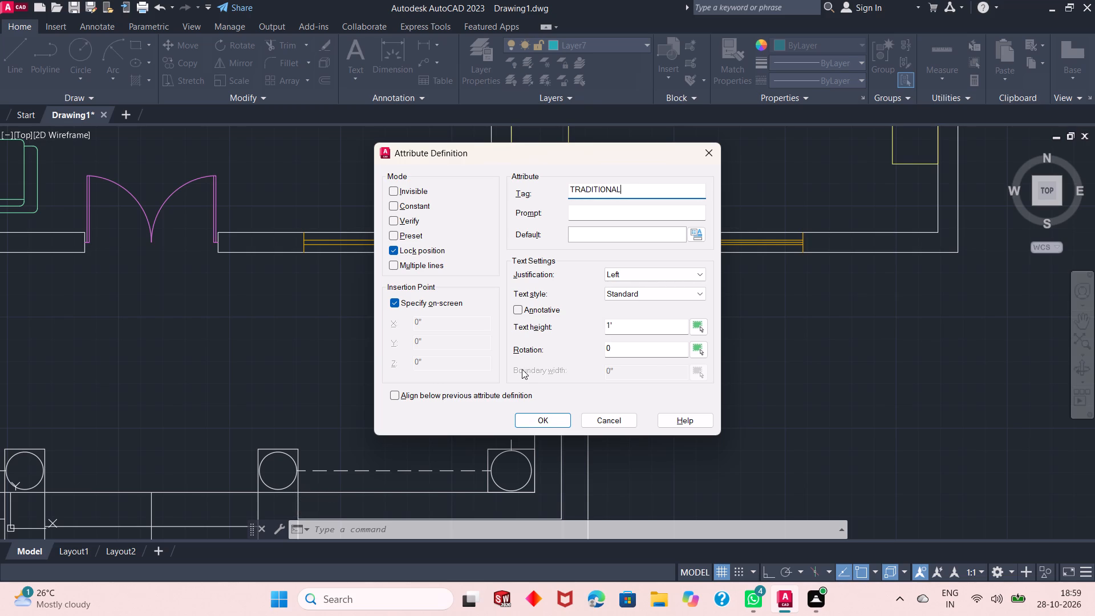
pyautogui.press('Return')
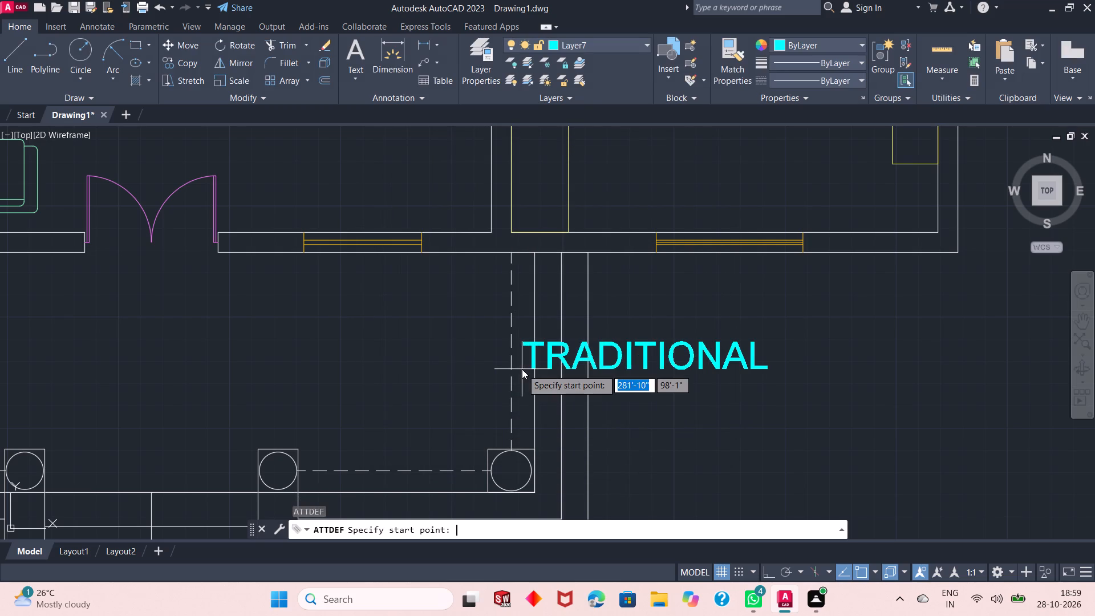
pyautogui.click(706, 420)
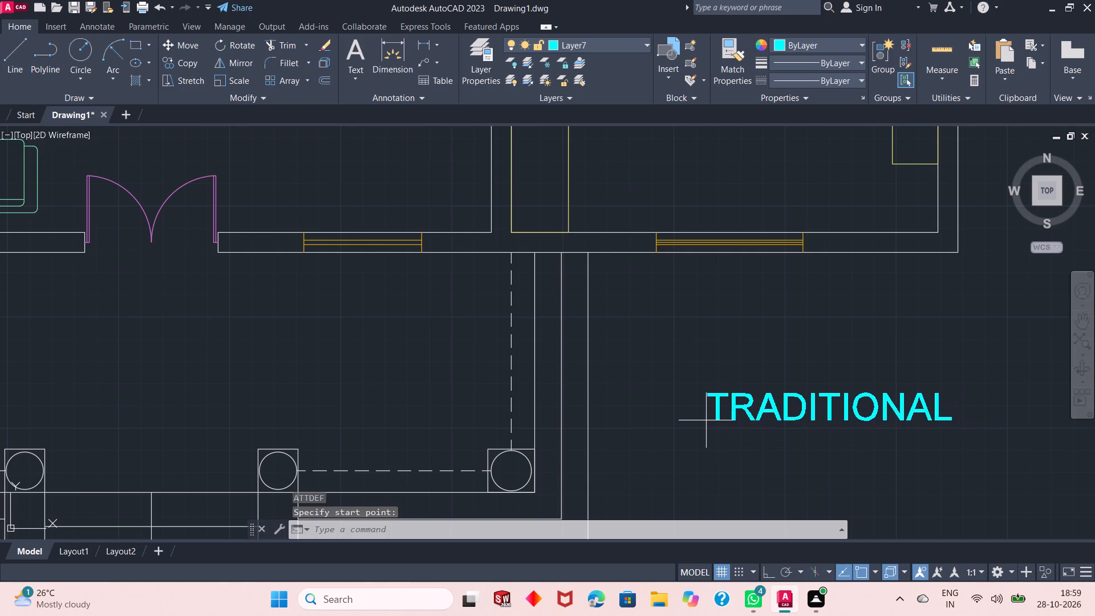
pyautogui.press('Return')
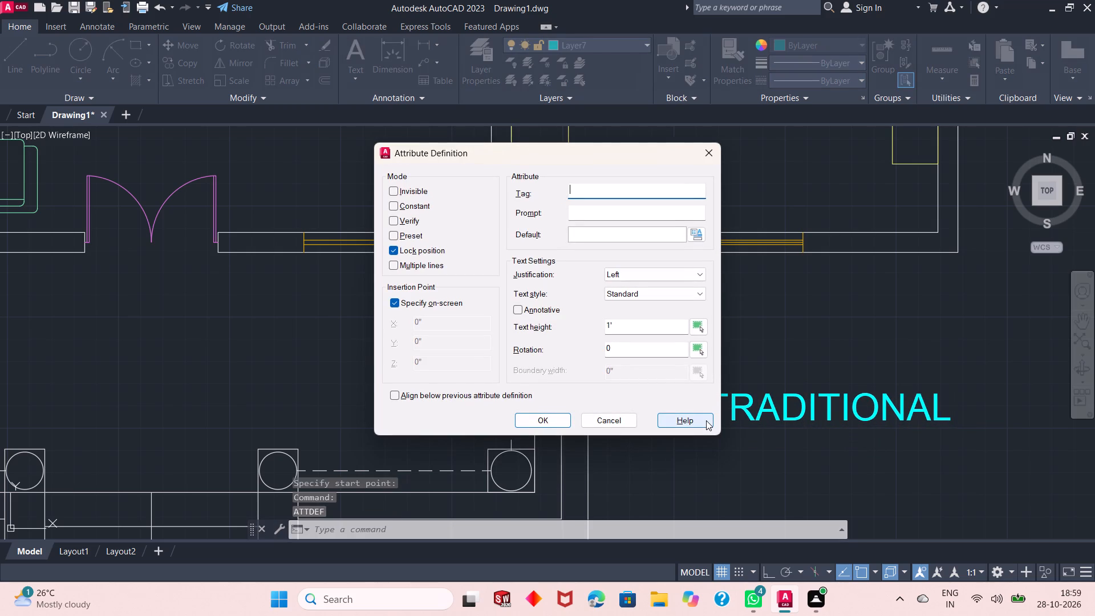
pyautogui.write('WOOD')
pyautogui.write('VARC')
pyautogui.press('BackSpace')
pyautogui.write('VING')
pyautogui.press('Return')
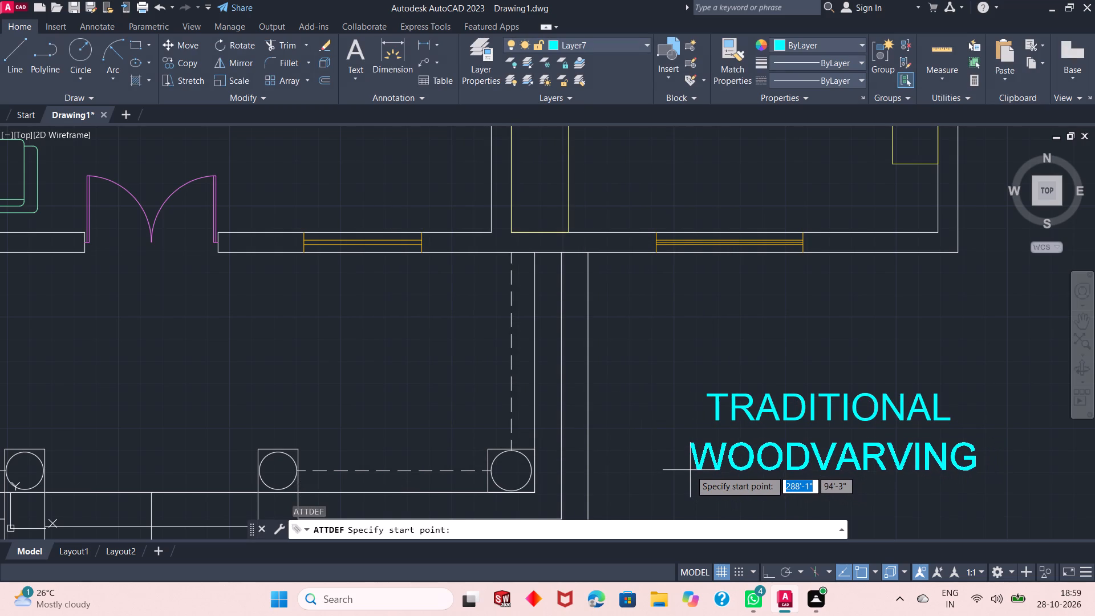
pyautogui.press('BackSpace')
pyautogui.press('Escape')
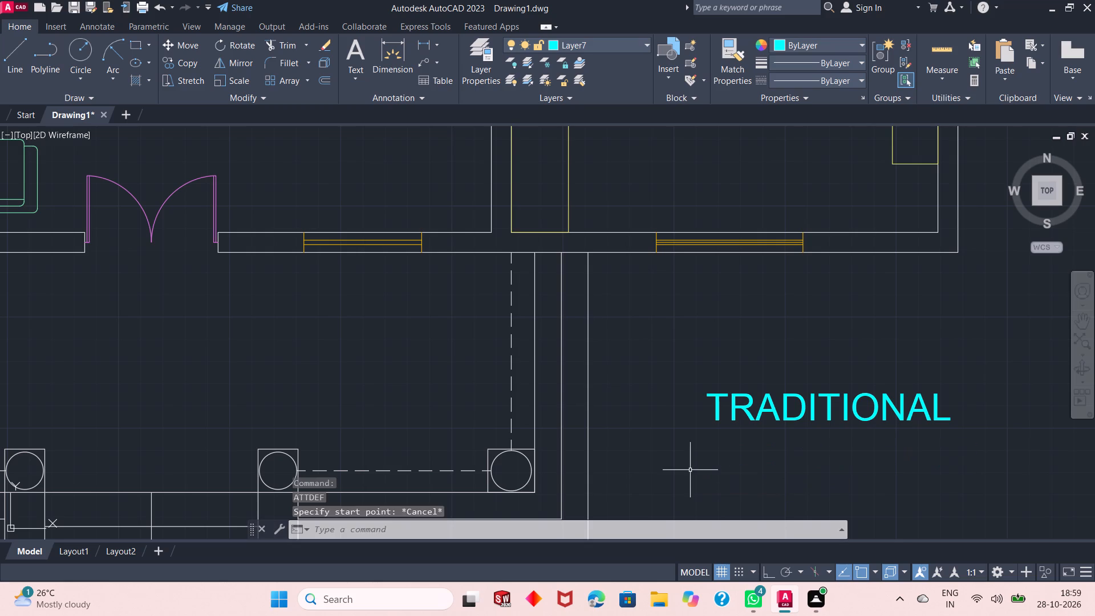
# Add a WOODCARVING attribute label directly below the TRADITIONAL label east of the front porch, starting slightly west of it.
pyautogui.press('Return')
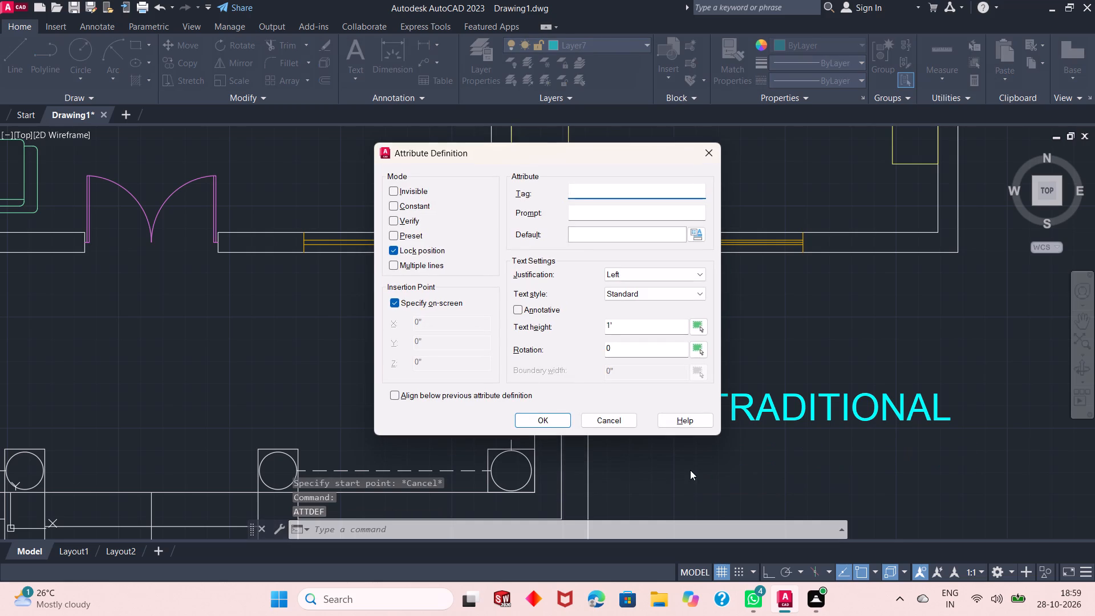
pyautogui.write('WOODCA')
pyautogui.write('RVIN')
pyautogui.press('g')
pyautogui.press('Return')
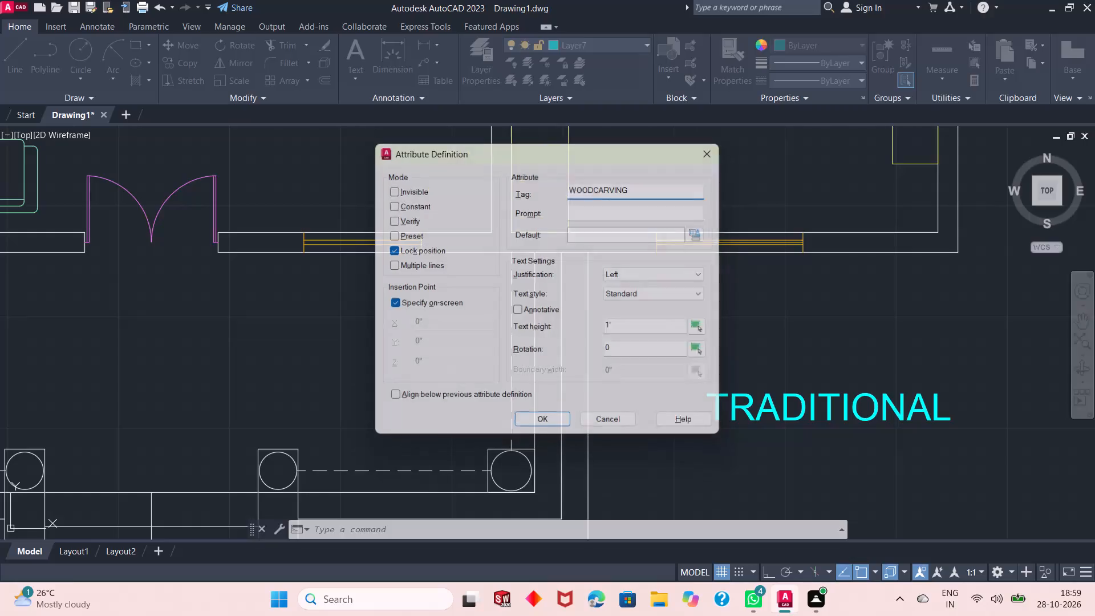
pyautogui.click(684, 463)
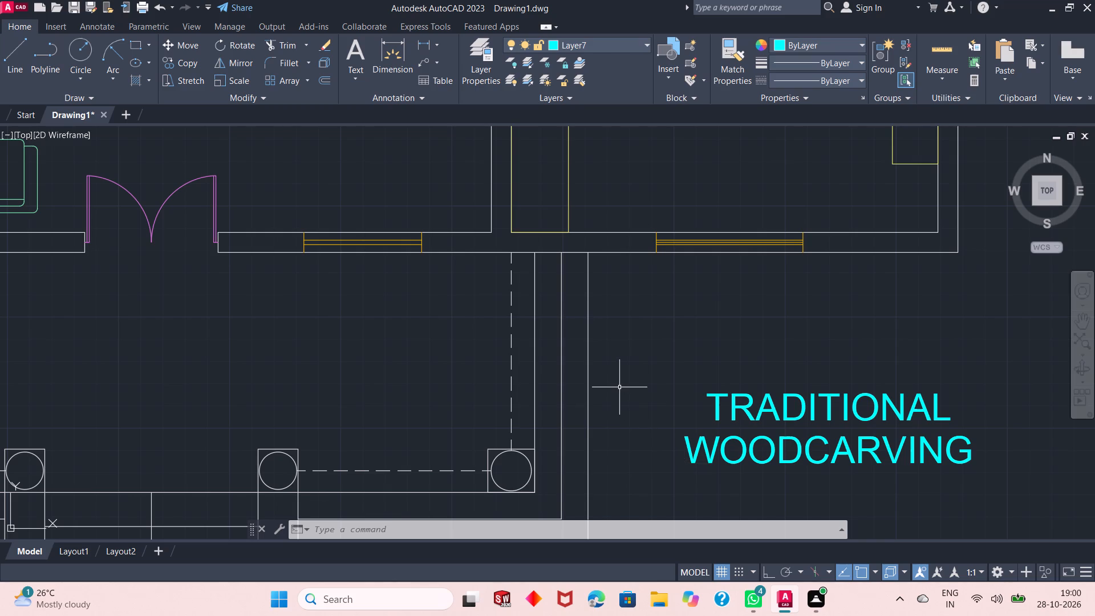
# Place a POOMUKHAM attribute label in the front porch, just south of the living room's double entrance door.
pyautogui.scroll(-1, 544, 384)
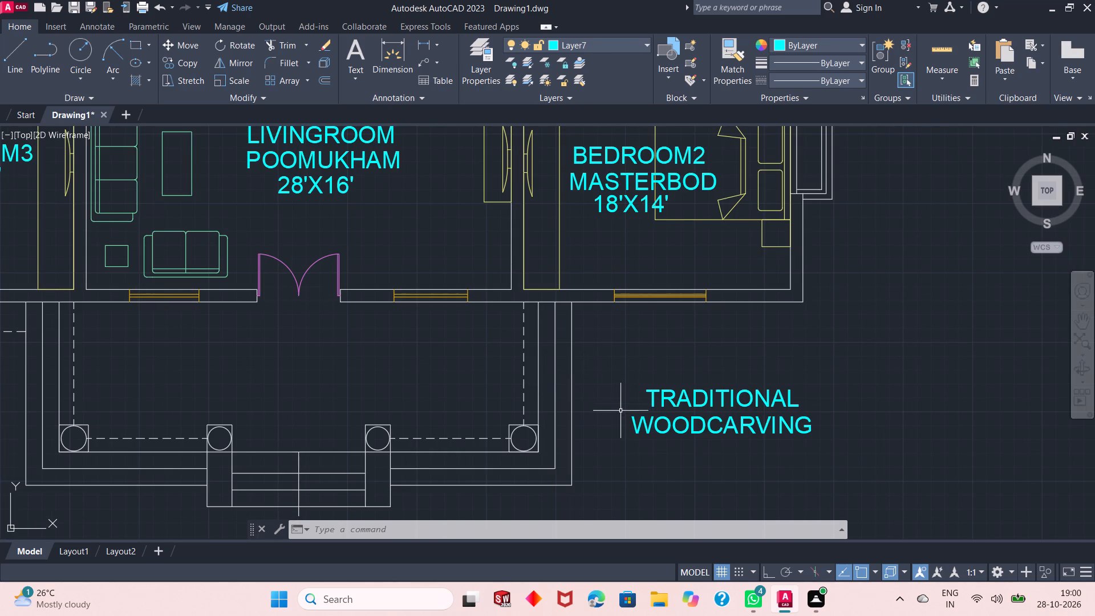
pyautogui.scroll(-2, 620, 416)
pyautogui.scroll(1, 606, 341)
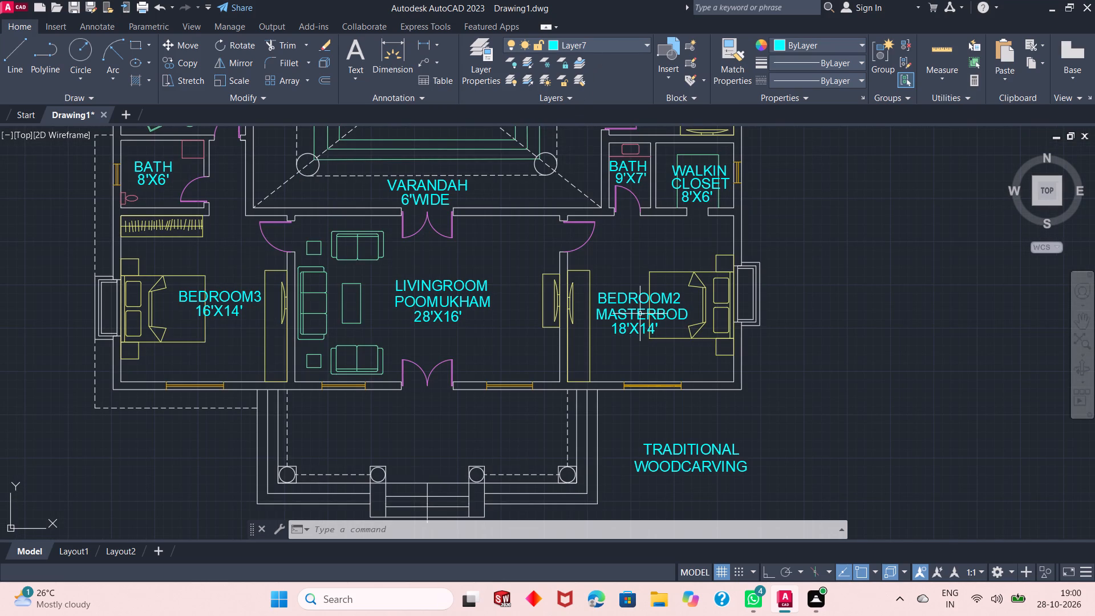
pyautogui.press('space')
pyautogui.write('POOMUKHA')
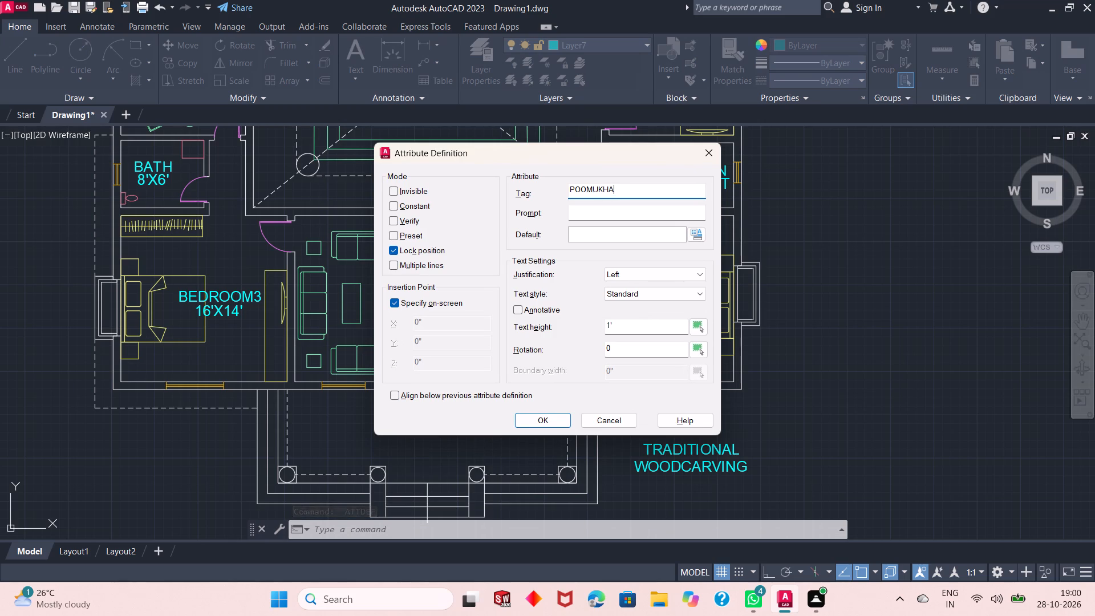
pyautogui.press('m')
pyautogui.press('Return')
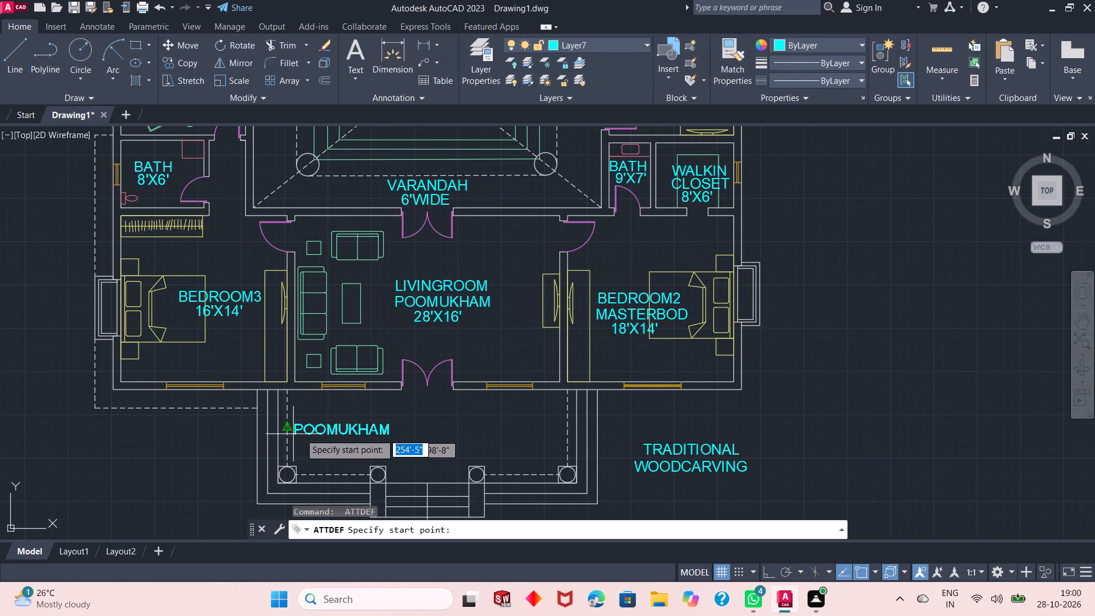
pyautogui.click(383, 416)
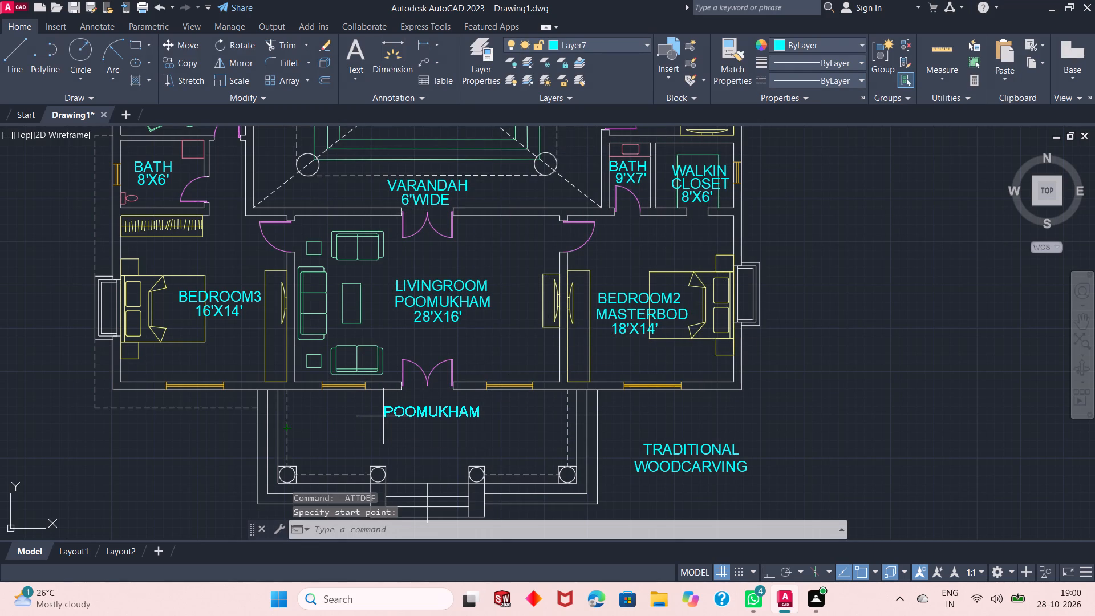
# Add a SIT-OUT/VERANDAH attribute label directly below the porch's POOMUKHAM label, starting slightly west of it.
pyautogui.press('Return')
pyautogui.write('SIT=')
pyautogui.press('BackSpace')
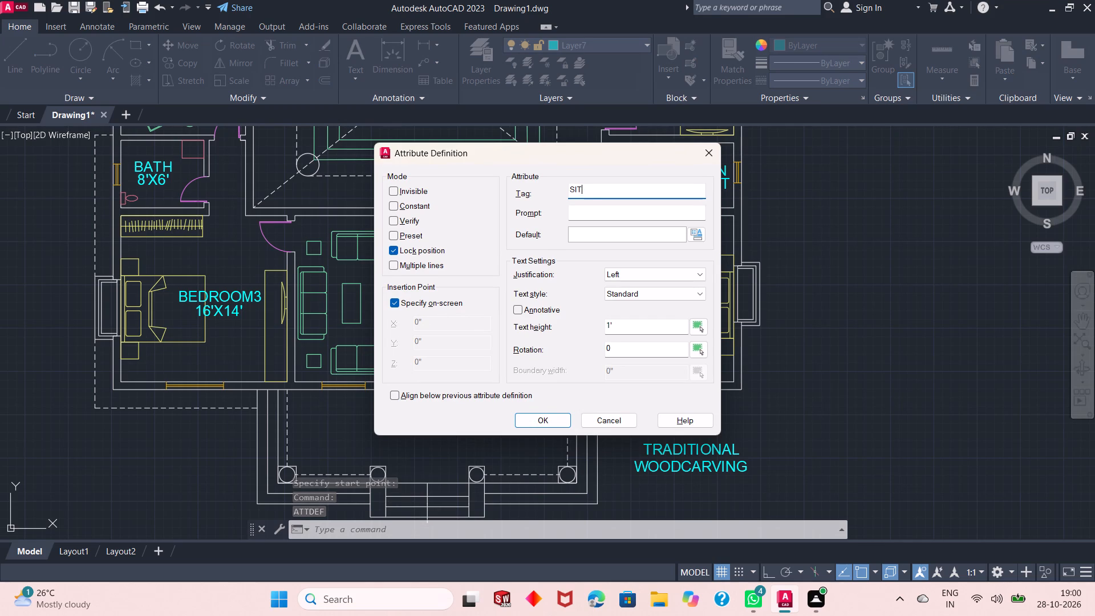
pyautogui.press('-')
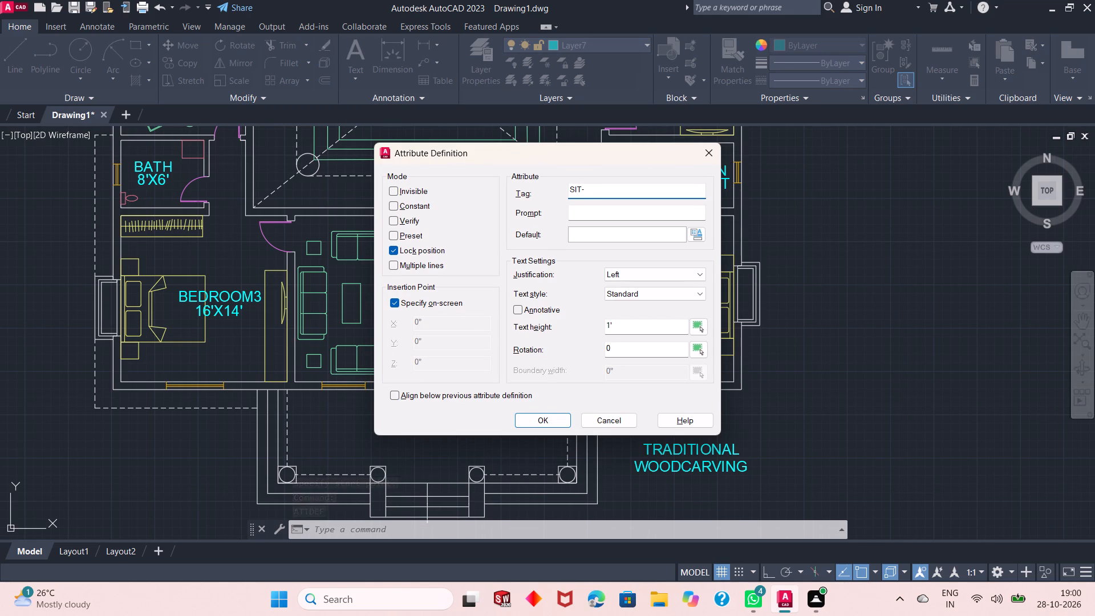
pyautogui.write('OUT/')
pyautogui.write('VERA')
pyautogui.write('NDAH')
pyautogui.press('Return')
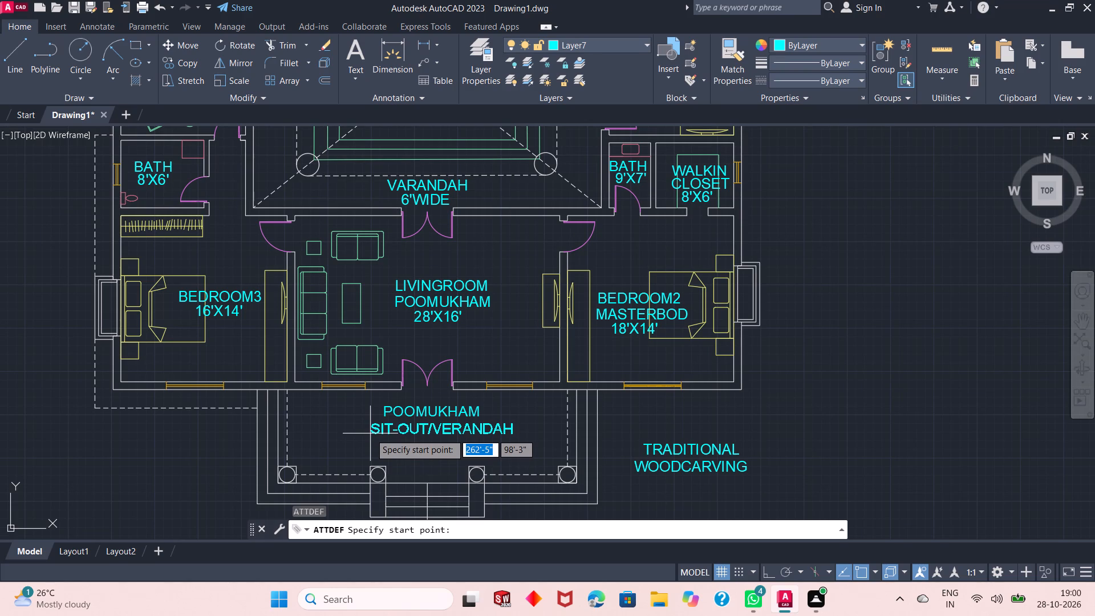
pyautogui.click(370, 433)
# Add a 24'X10' attribute label centred below the SIT-OUT/VERANDAH label in the front porch.
pyautogui.press('Return')
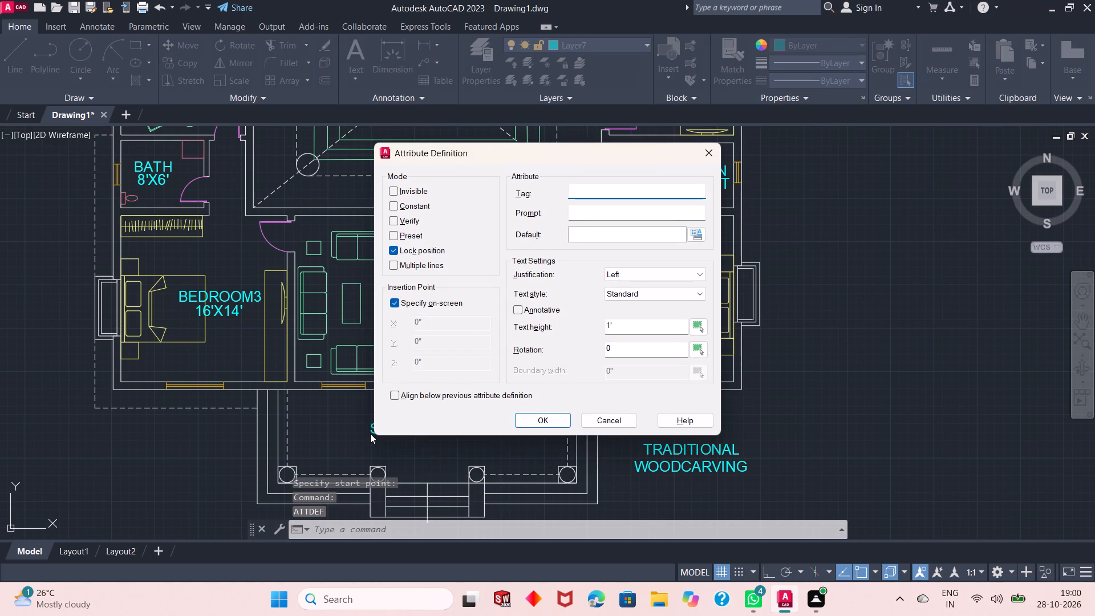
pyautogui.write("24'")
pyautogui.press('x')
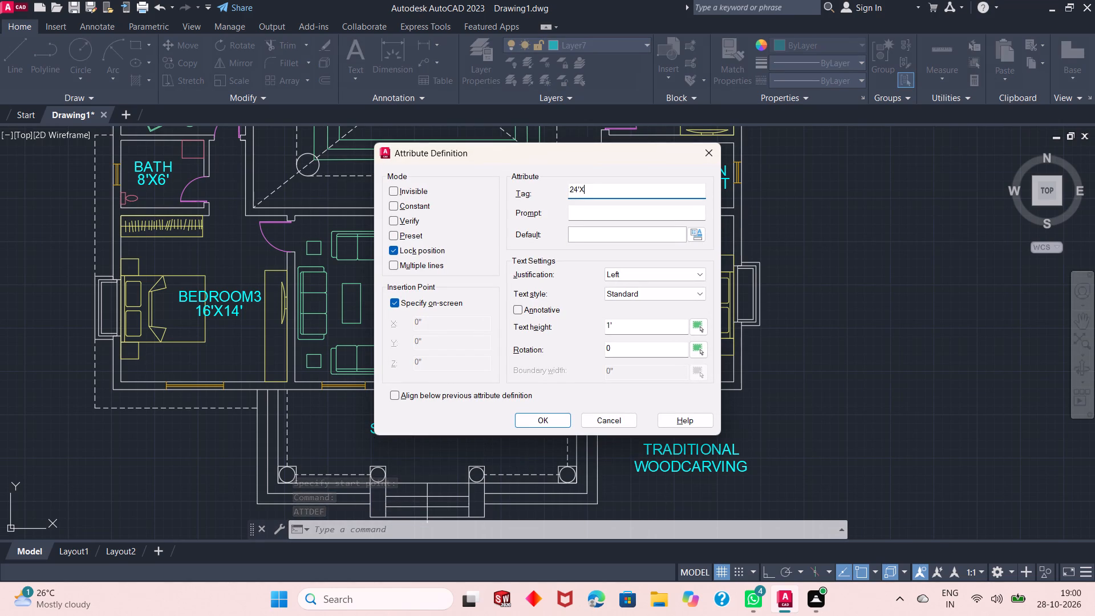
pyautogui.write("10'")
pyautogui.press('Return')
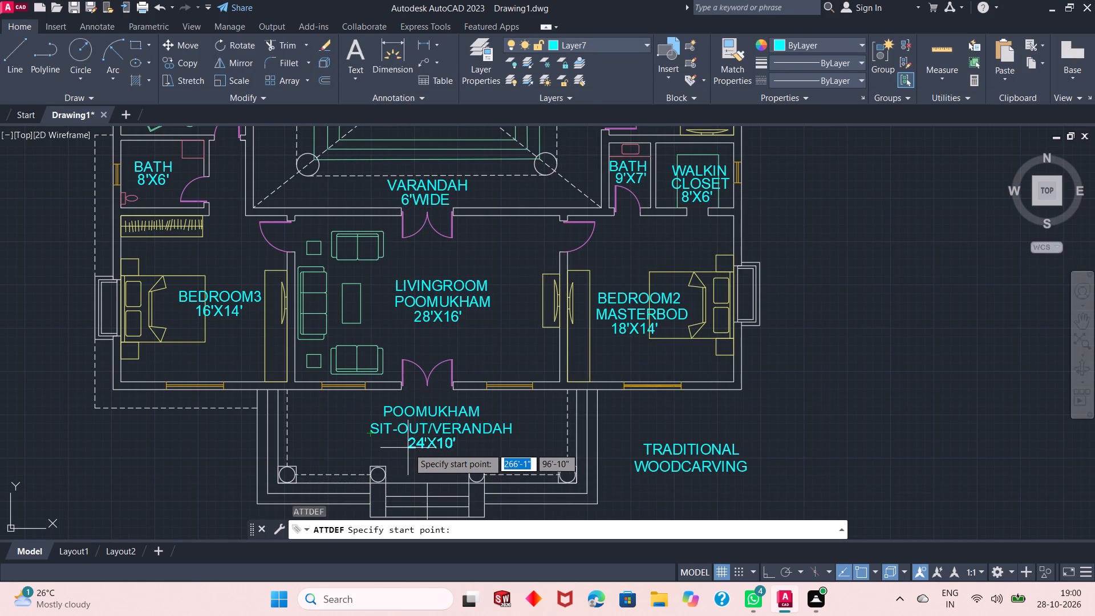
pyautogui.click(408, 448)
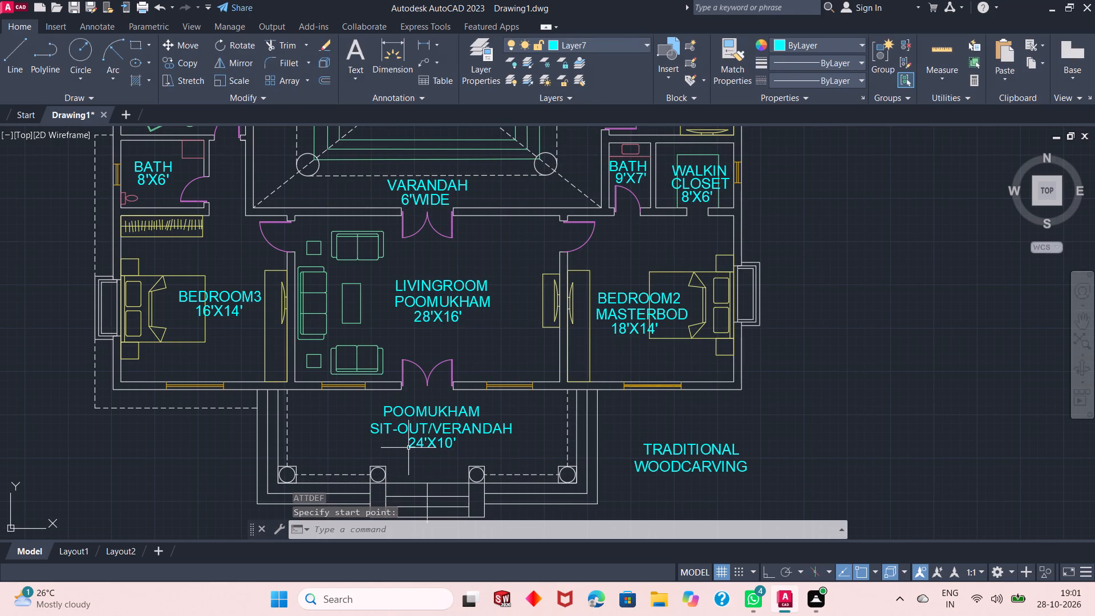
# Place a TRADITIONAL attribute label outside, west of the front porch and south of the BEDROOM3 dashed outline.
pyautogui.press('Return')
pyautogui.write('TRADITIONAL')
pyautogui.press('Return')
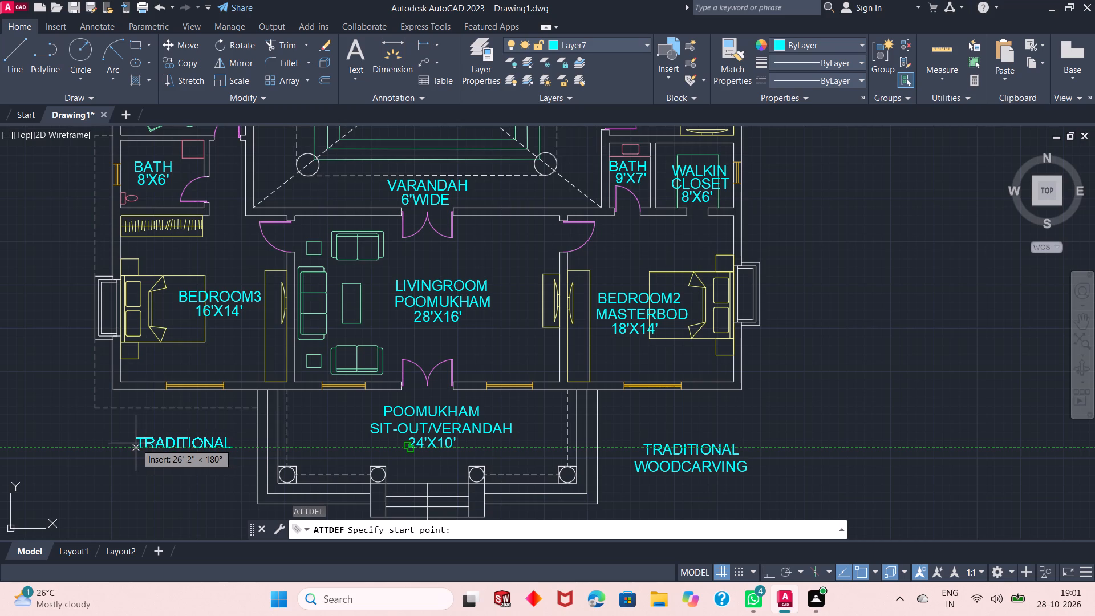
pyautogui.click(136, 443)
# Add a WOODPILLARS attribute label directly below the TRADITIONAL label west of the porch, starting slightly west of it.
pyautogui.press('Return')
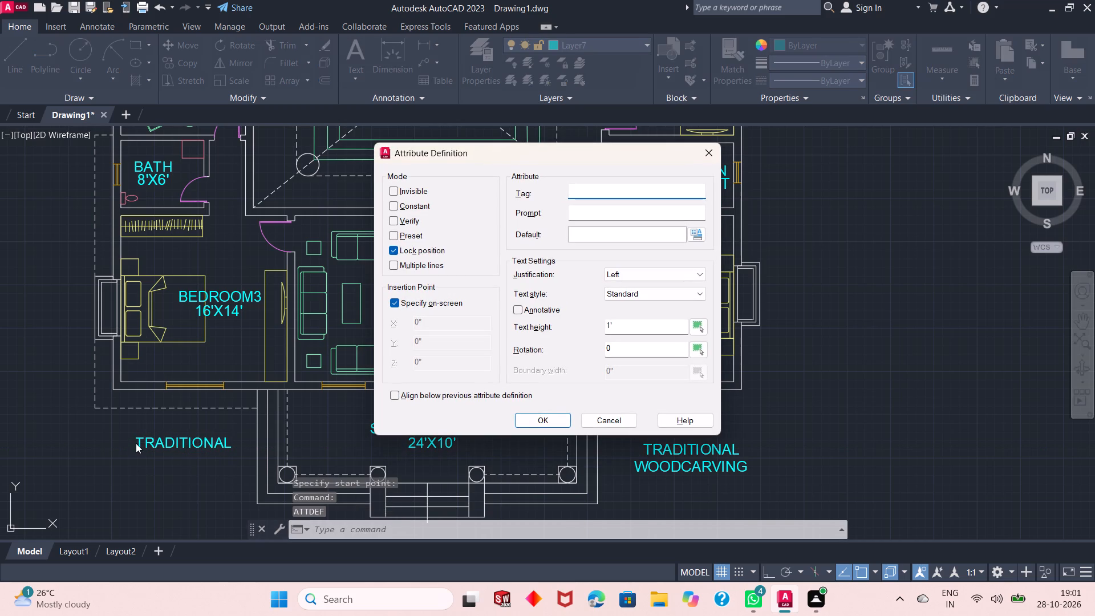
pyautogui.write('WOODPILLARS')
pyautogui.press('Return')
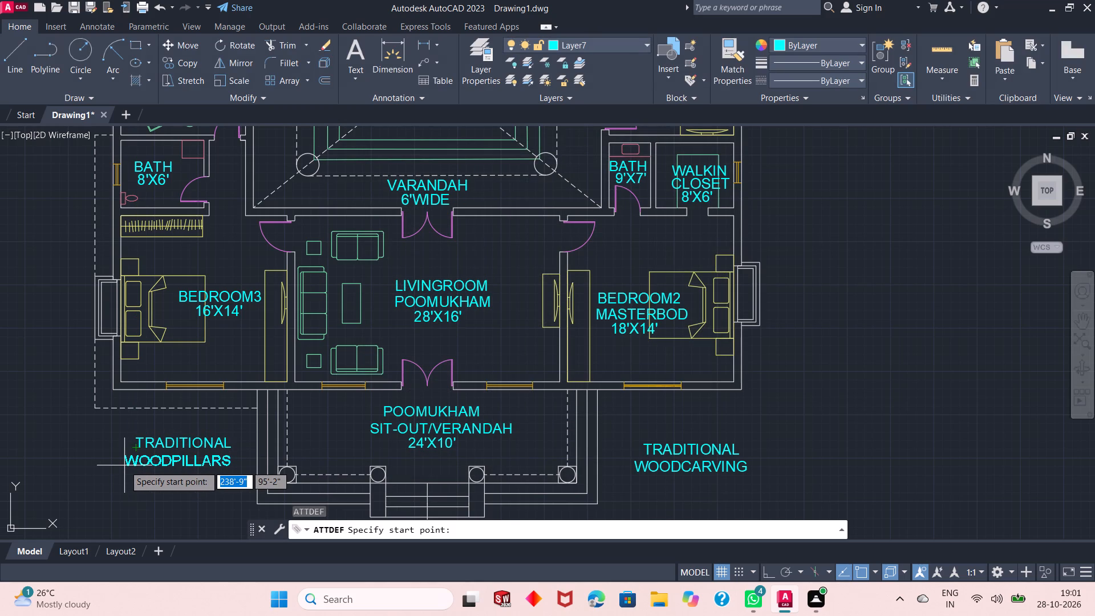
pyautogui.keyDown('ctrl'); pyautogui.scroll(2, 124, 465); pyautogui.keyUp('ctrl')
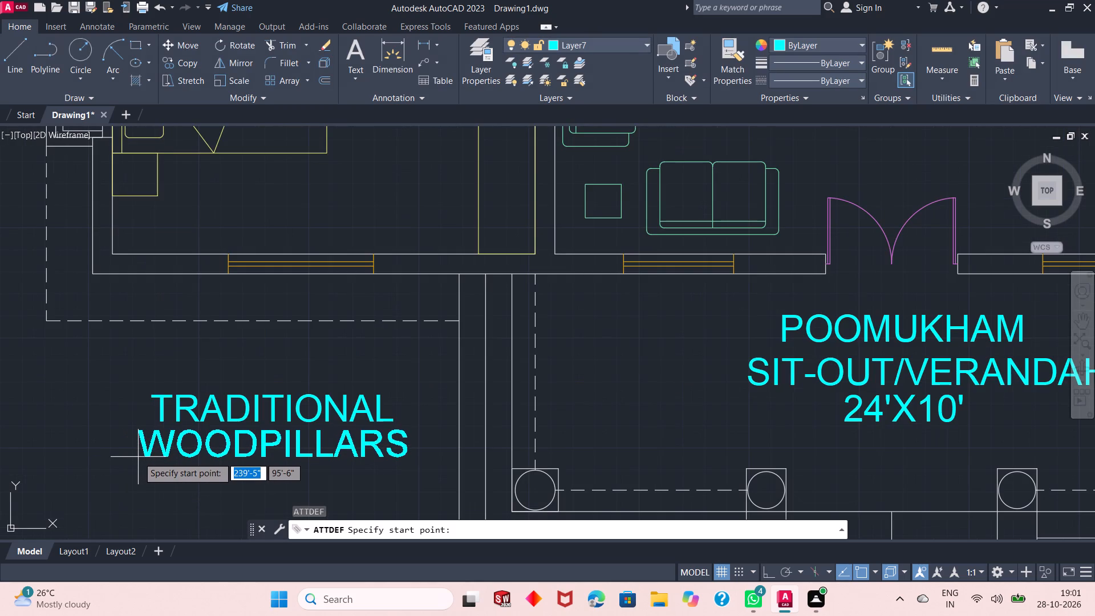
pyautogui.click(138, 457)
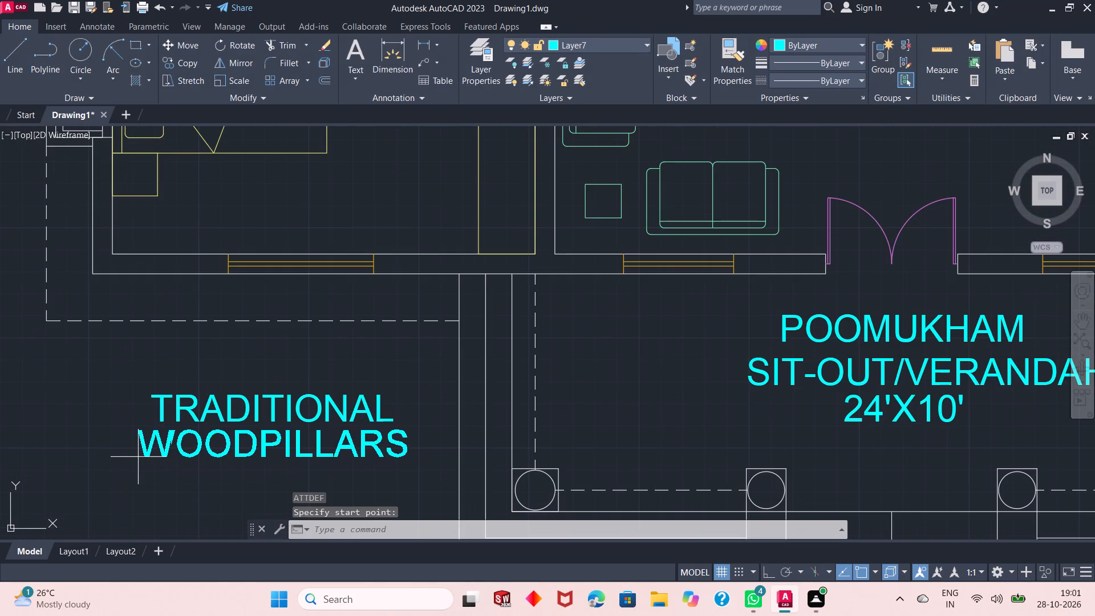
# On Layer5, draw a dashed line east from the porch's outer east edge, turning north to the BEDROOM2 bay window's southeast corner.
pyautogui.keyDown('ctrl'); pyautogui.scroll(-3, 138, 457); pyautogui.keyUp('ctrl')
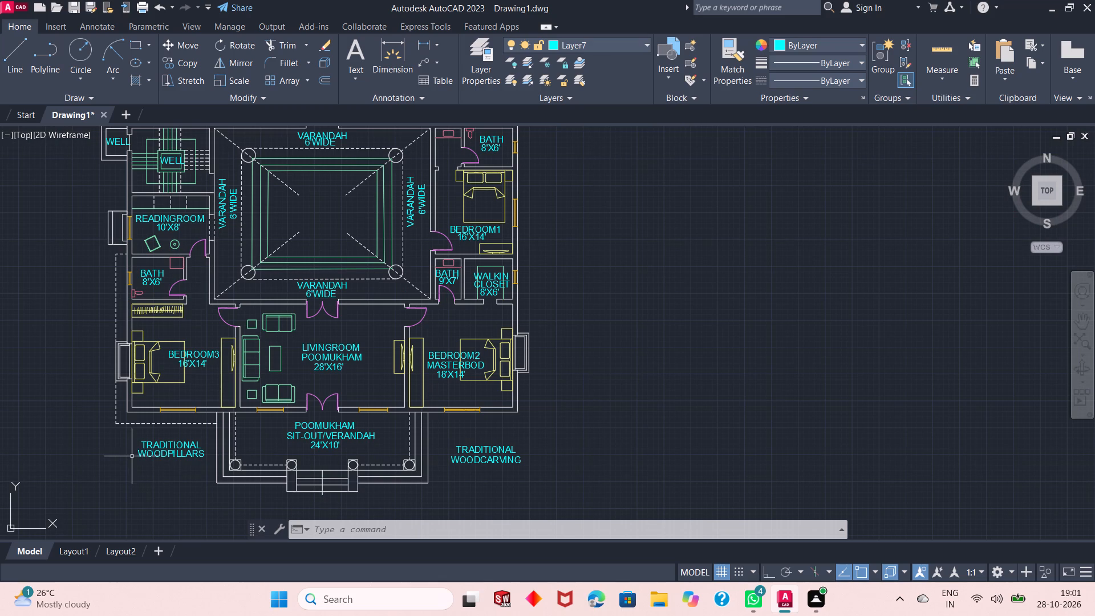
pyautogui.scroll(1, 204, 435)
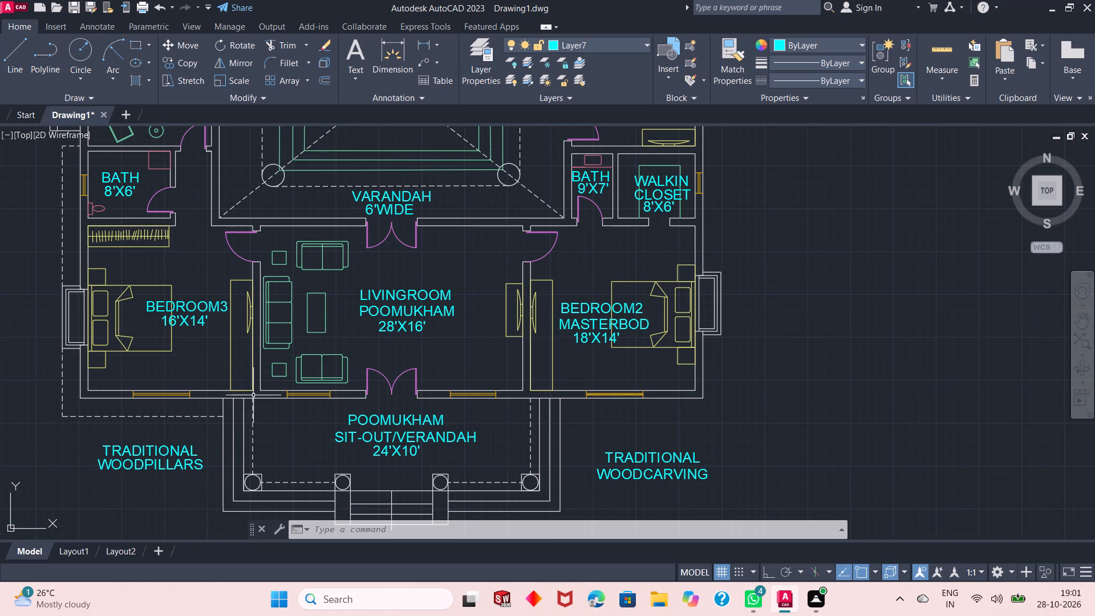
pyautogui.click(582, 50)
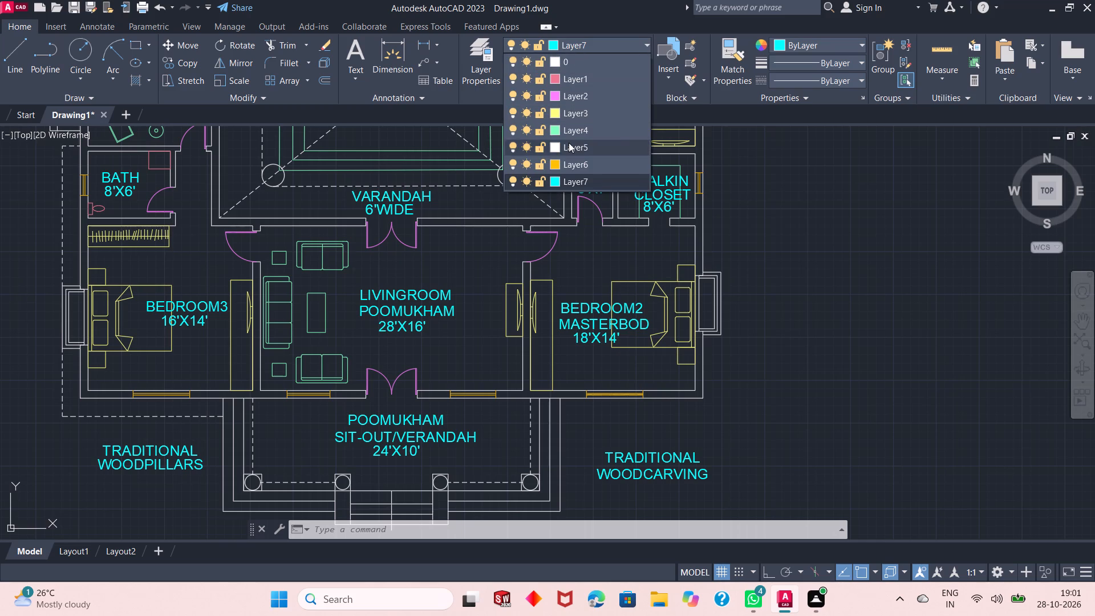
pyautogui.click(569, 143)
pyautogui.click(13, 47)
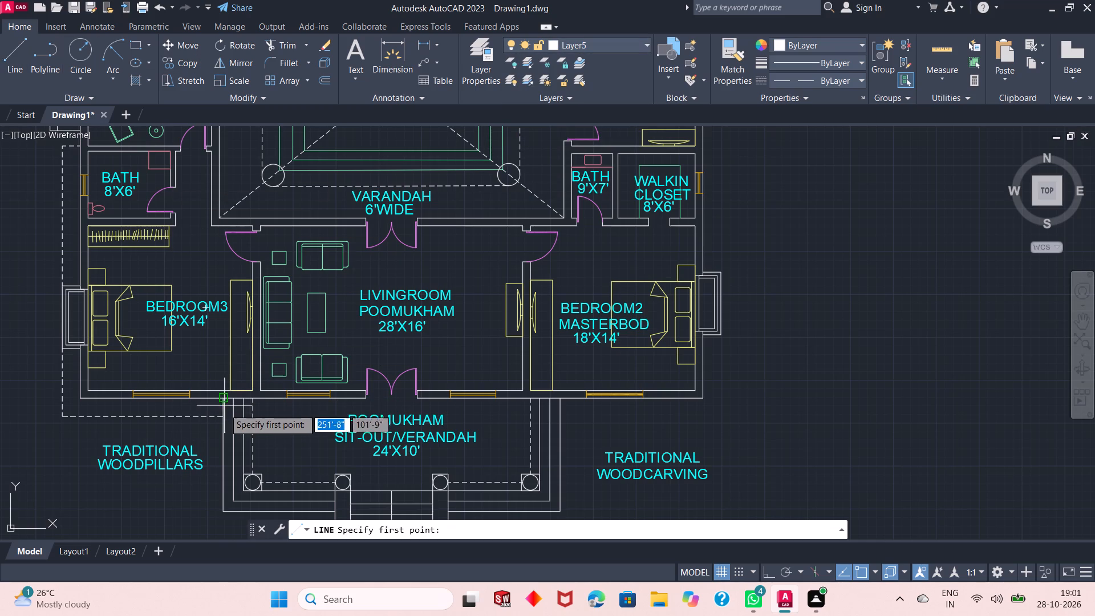
pyautogui.click(561, 417)
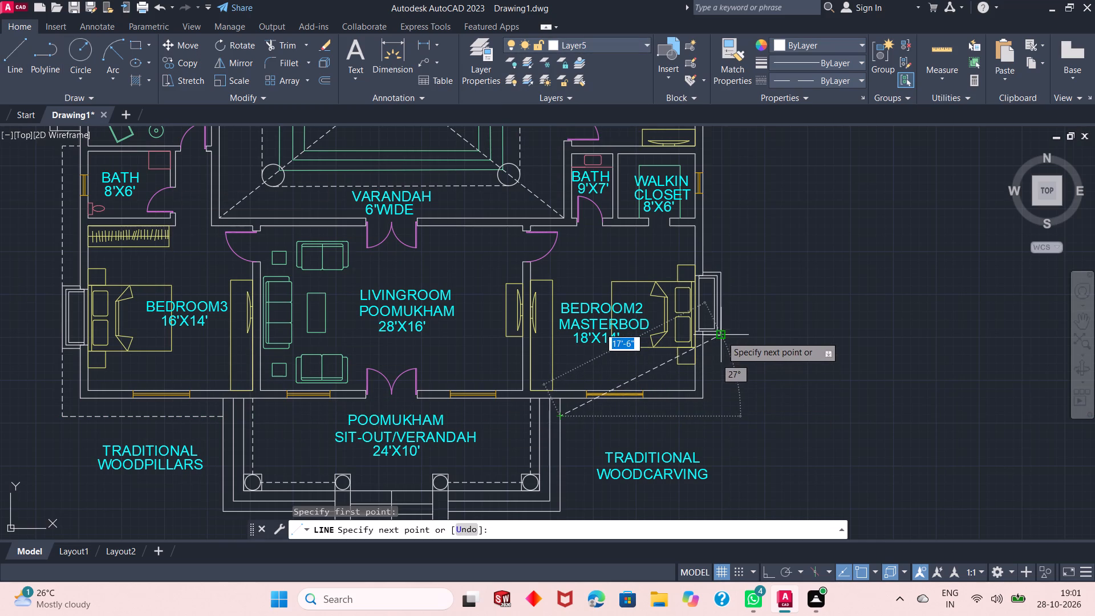
pyautogui.click(723, 415)
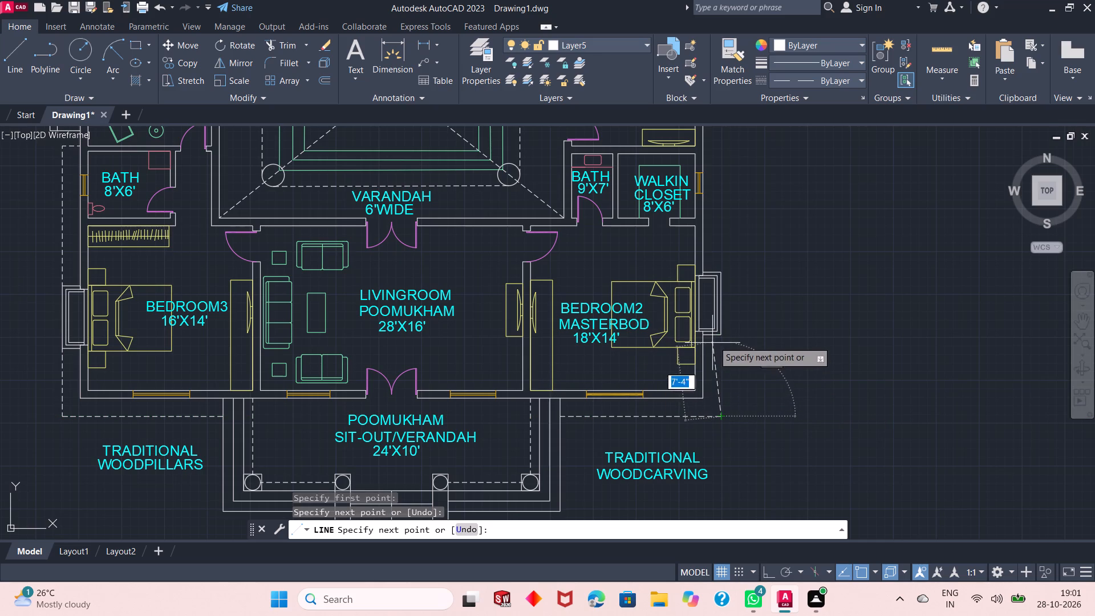
pyautogui.click(721, 336)
pyautogui.rightClick(724, 336)
pyautogui.click(732, 337)
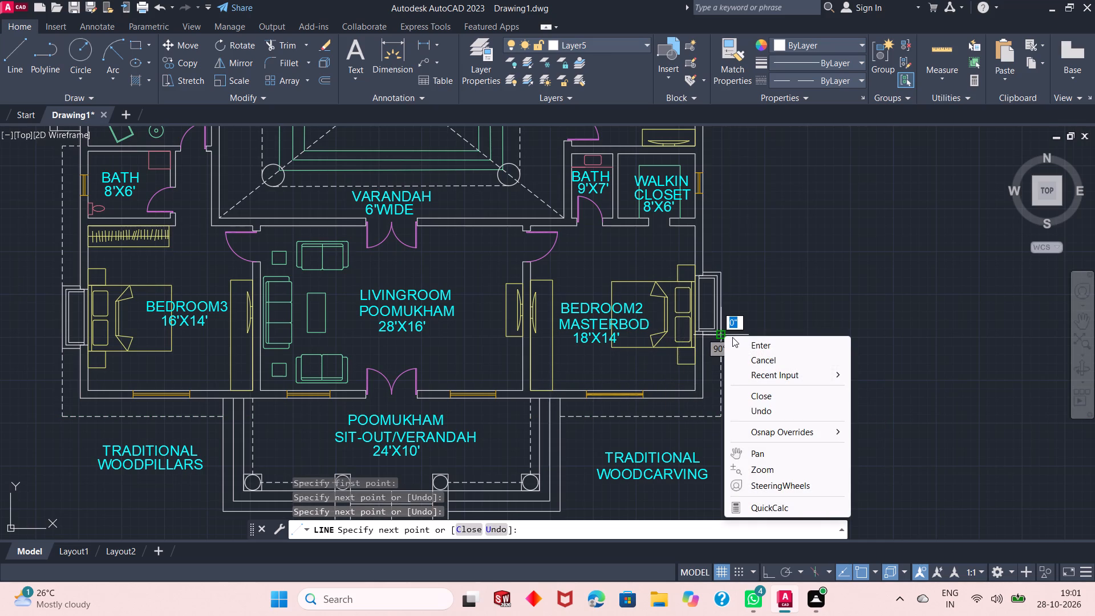
pyautogui.click(736, 346)
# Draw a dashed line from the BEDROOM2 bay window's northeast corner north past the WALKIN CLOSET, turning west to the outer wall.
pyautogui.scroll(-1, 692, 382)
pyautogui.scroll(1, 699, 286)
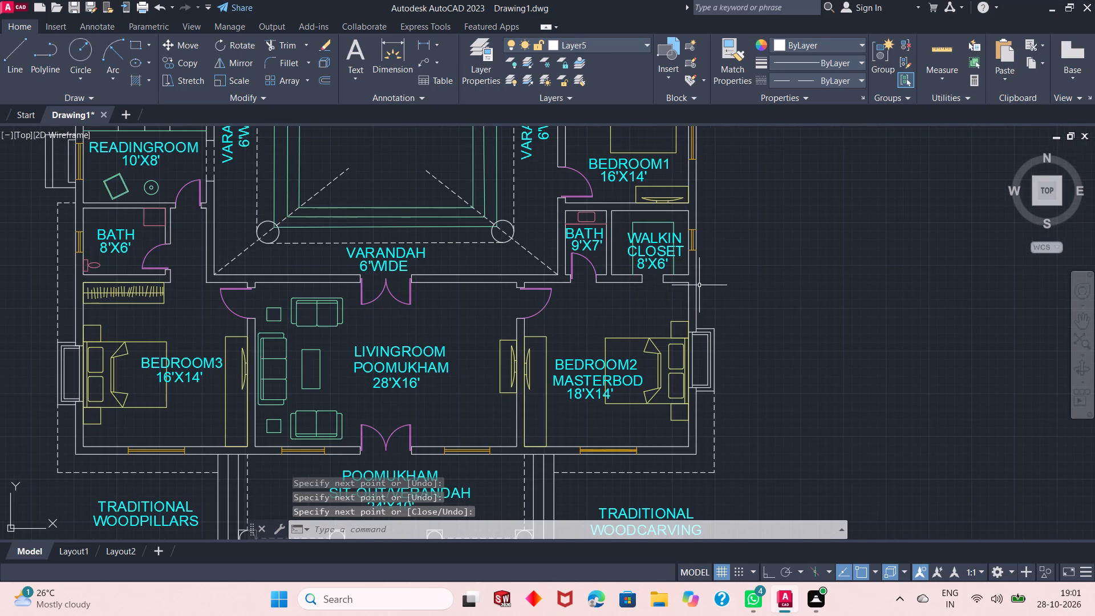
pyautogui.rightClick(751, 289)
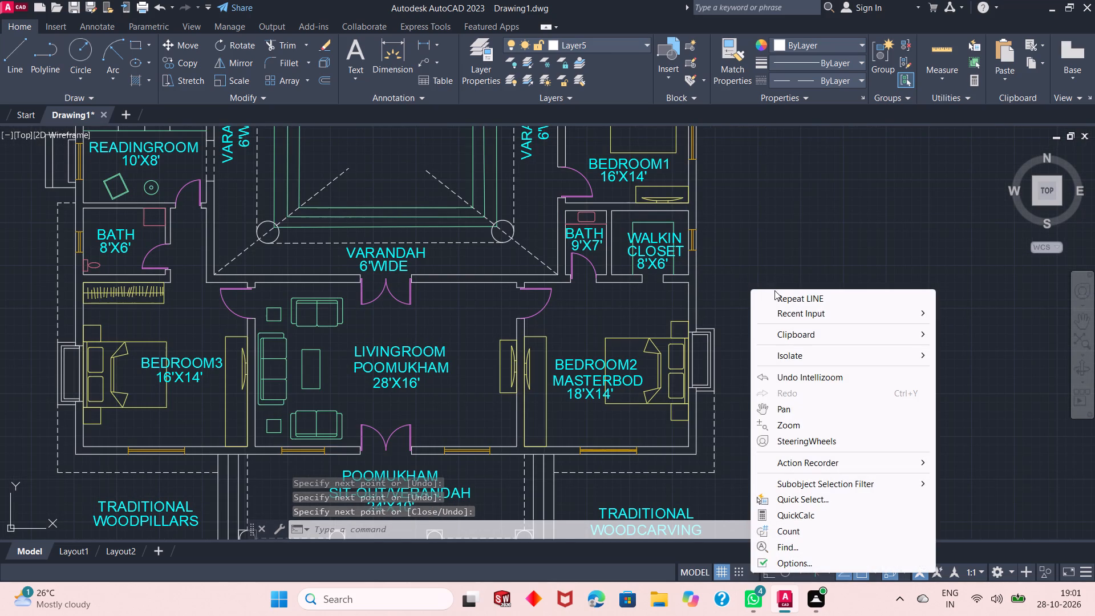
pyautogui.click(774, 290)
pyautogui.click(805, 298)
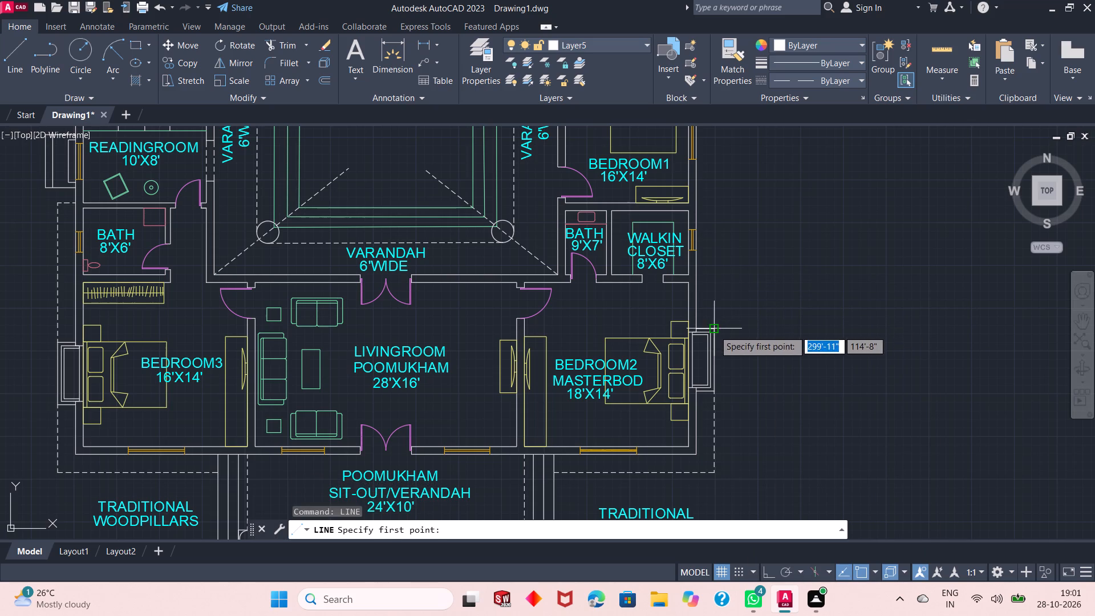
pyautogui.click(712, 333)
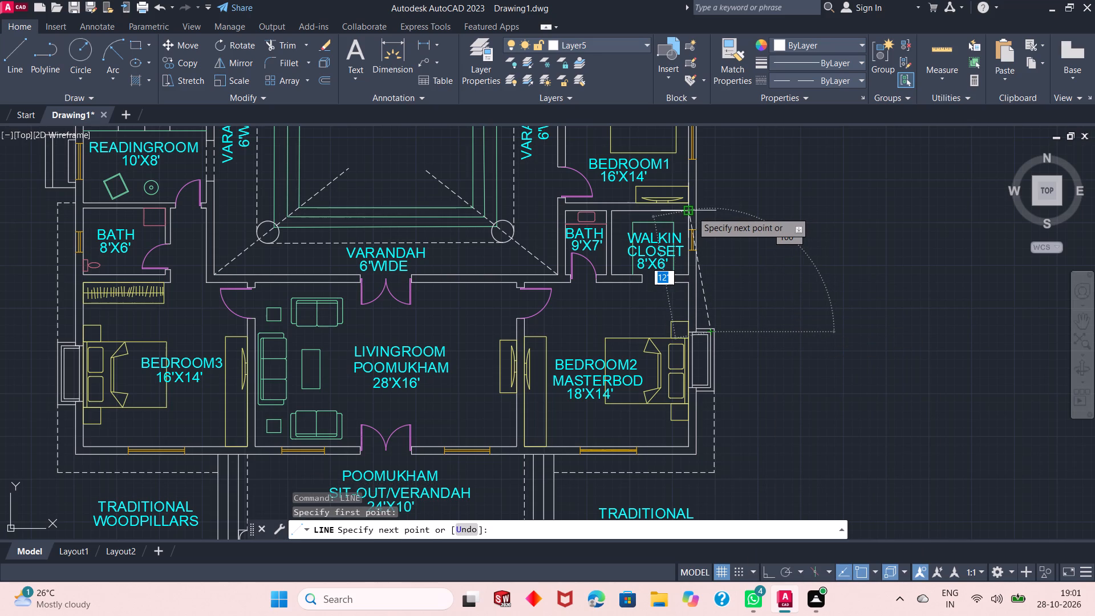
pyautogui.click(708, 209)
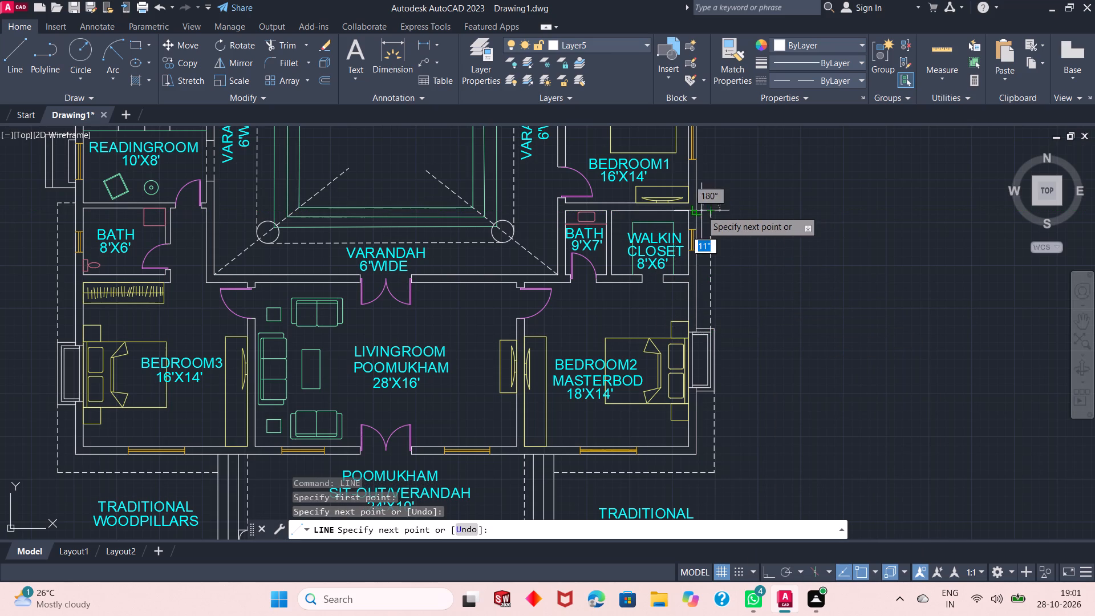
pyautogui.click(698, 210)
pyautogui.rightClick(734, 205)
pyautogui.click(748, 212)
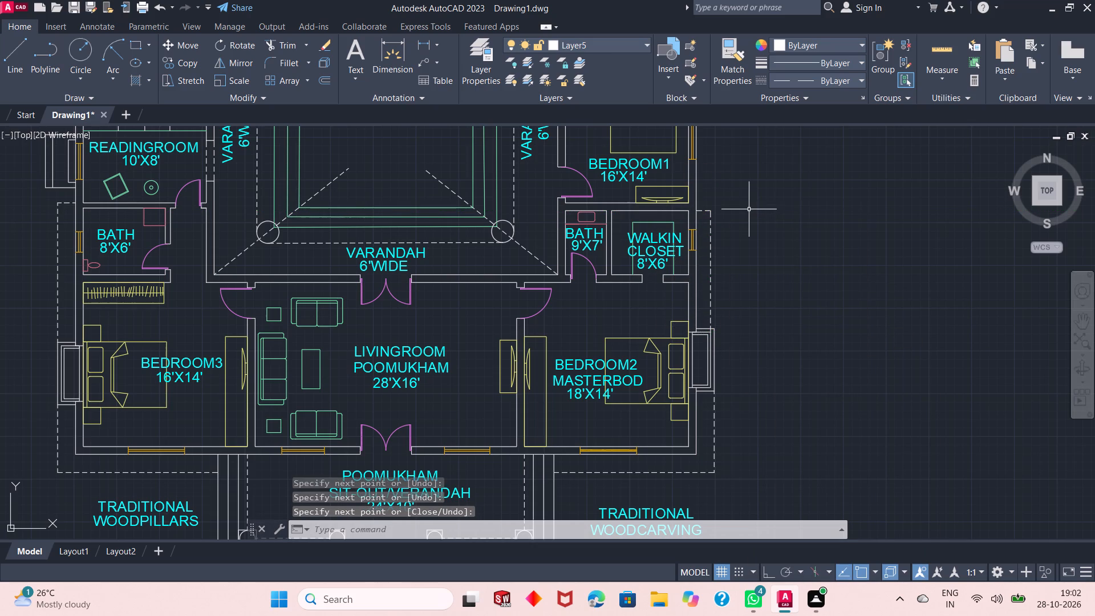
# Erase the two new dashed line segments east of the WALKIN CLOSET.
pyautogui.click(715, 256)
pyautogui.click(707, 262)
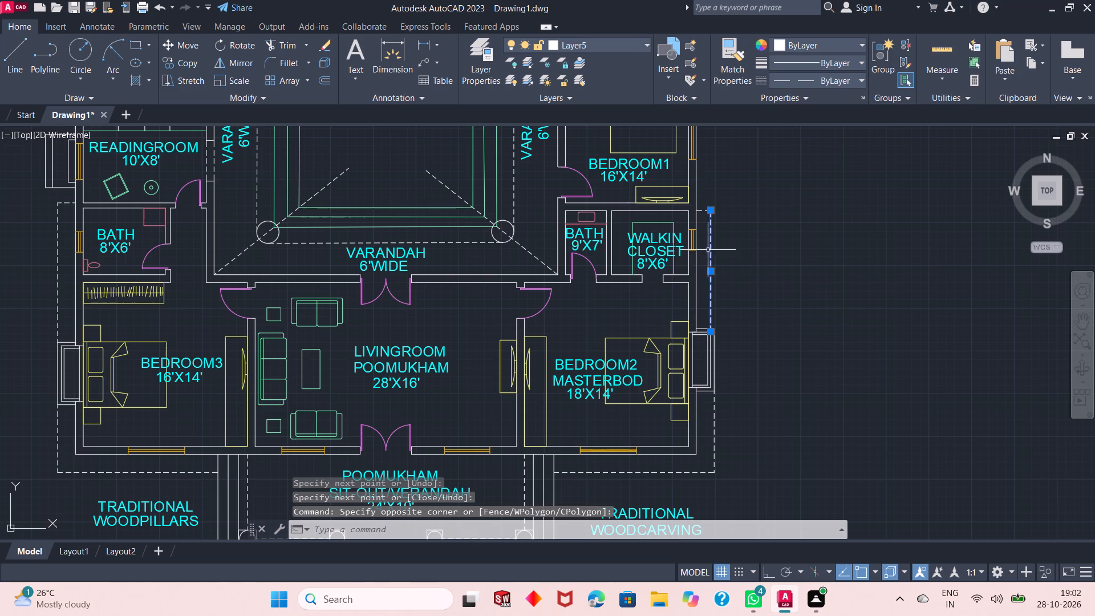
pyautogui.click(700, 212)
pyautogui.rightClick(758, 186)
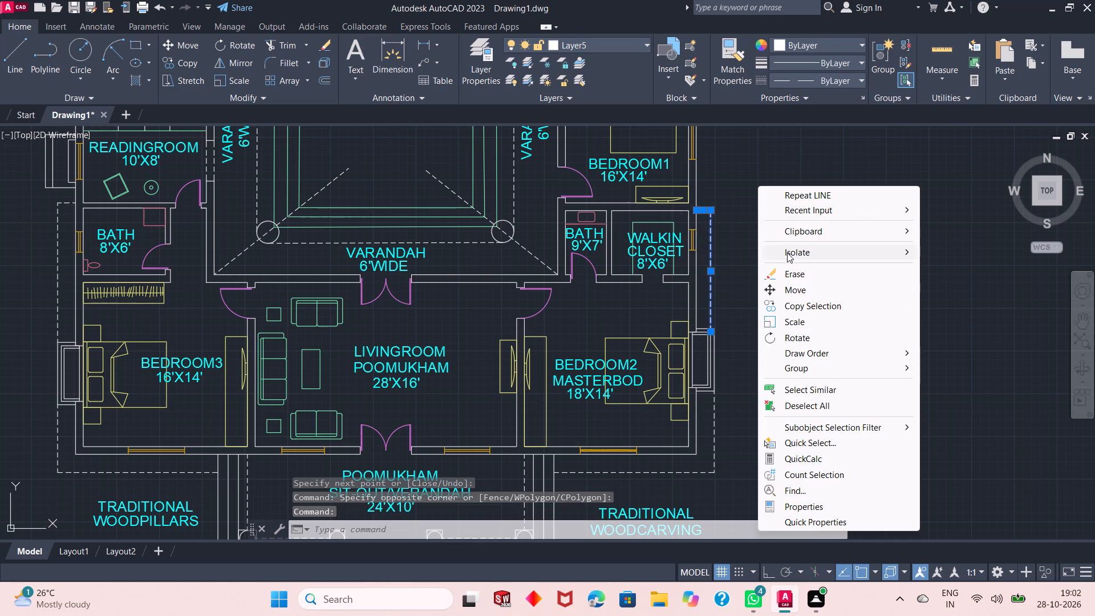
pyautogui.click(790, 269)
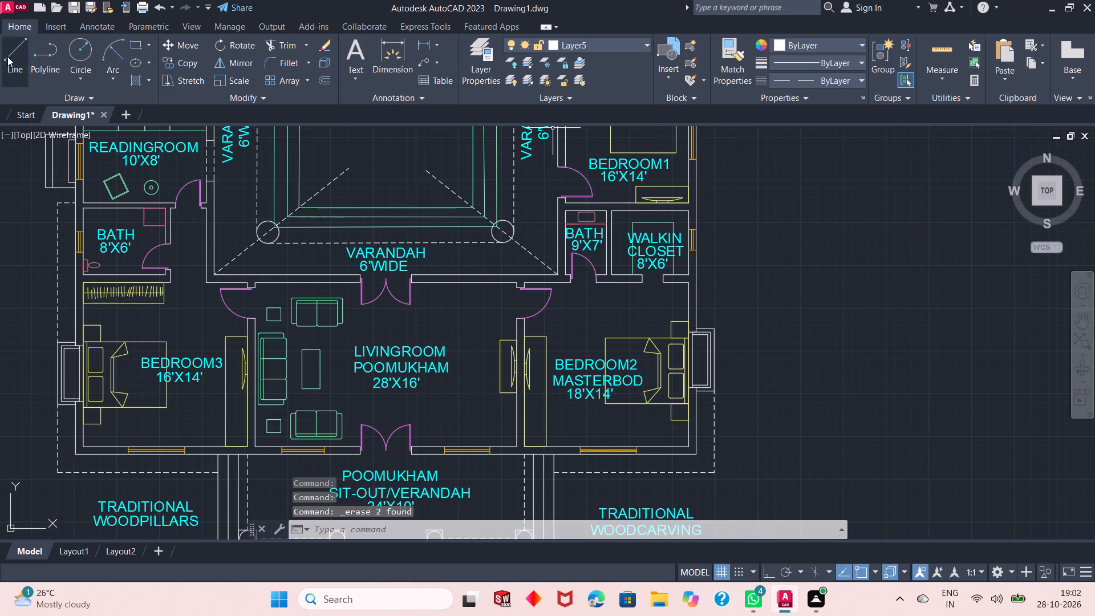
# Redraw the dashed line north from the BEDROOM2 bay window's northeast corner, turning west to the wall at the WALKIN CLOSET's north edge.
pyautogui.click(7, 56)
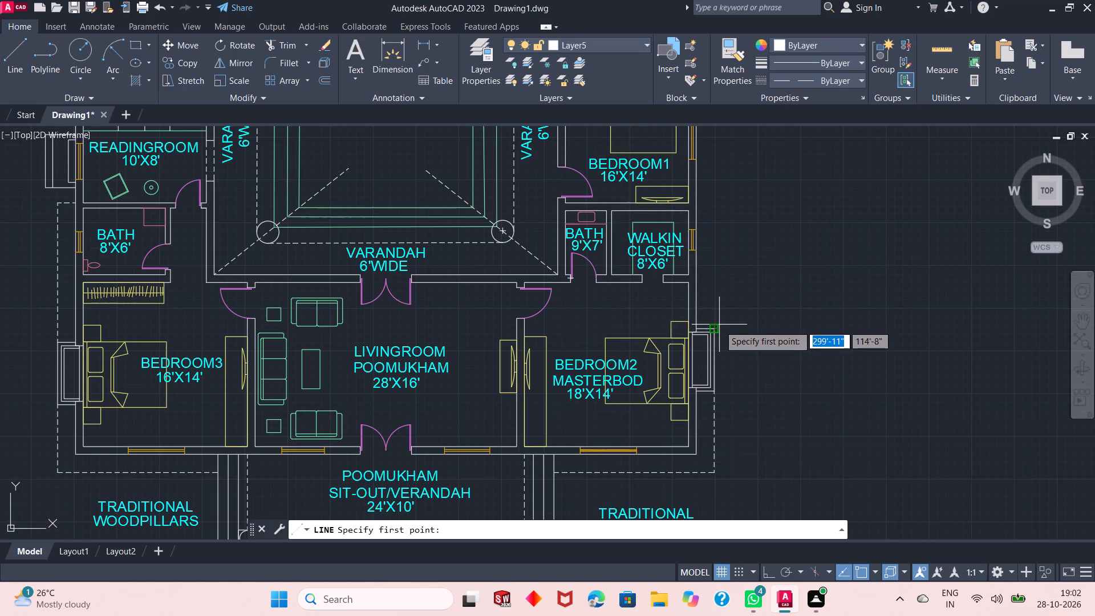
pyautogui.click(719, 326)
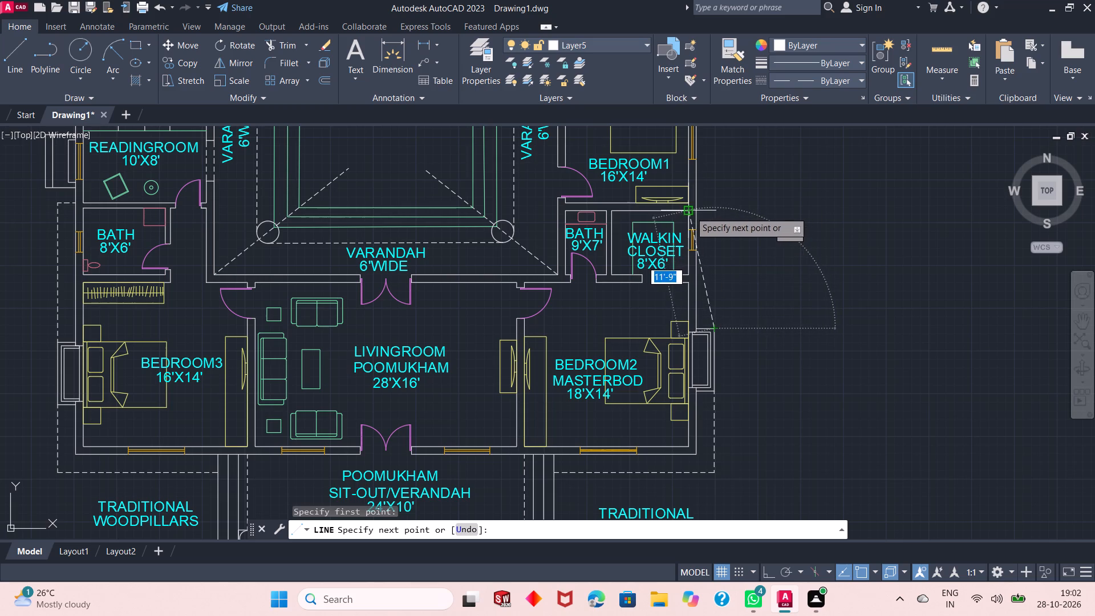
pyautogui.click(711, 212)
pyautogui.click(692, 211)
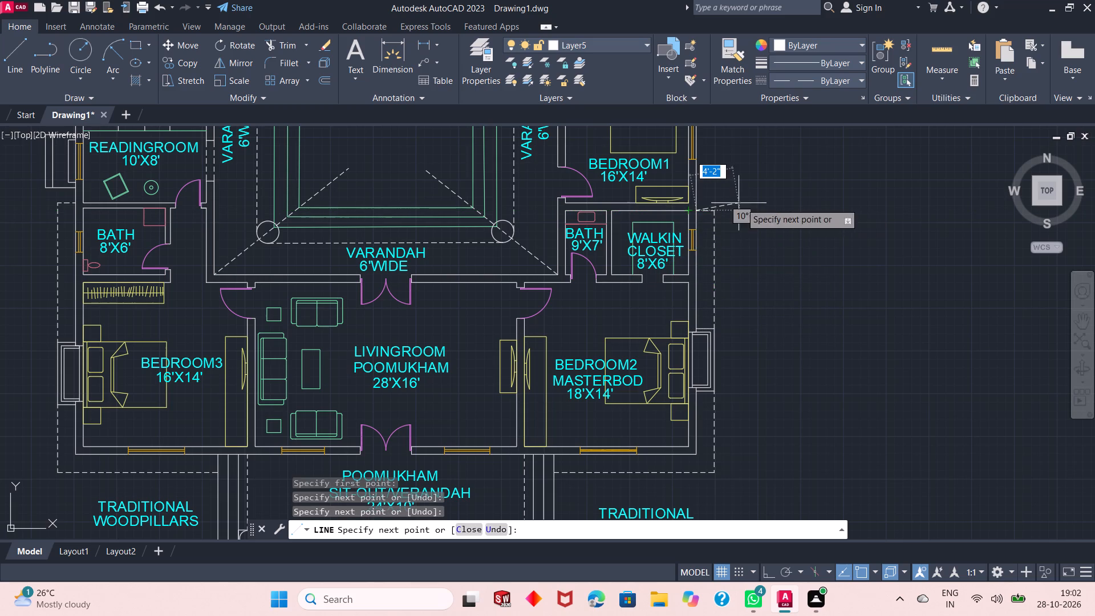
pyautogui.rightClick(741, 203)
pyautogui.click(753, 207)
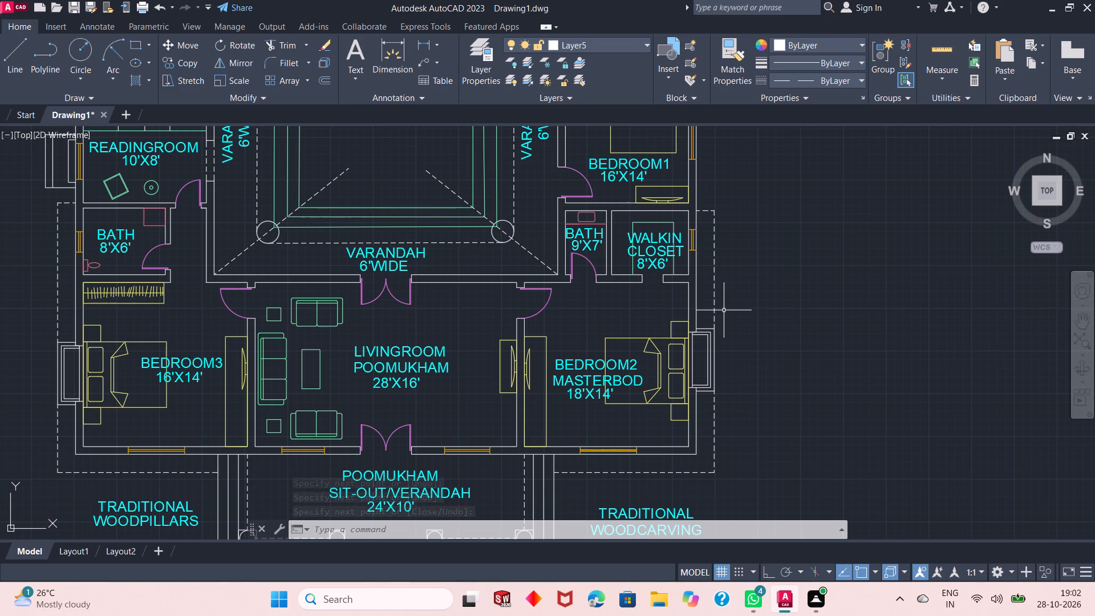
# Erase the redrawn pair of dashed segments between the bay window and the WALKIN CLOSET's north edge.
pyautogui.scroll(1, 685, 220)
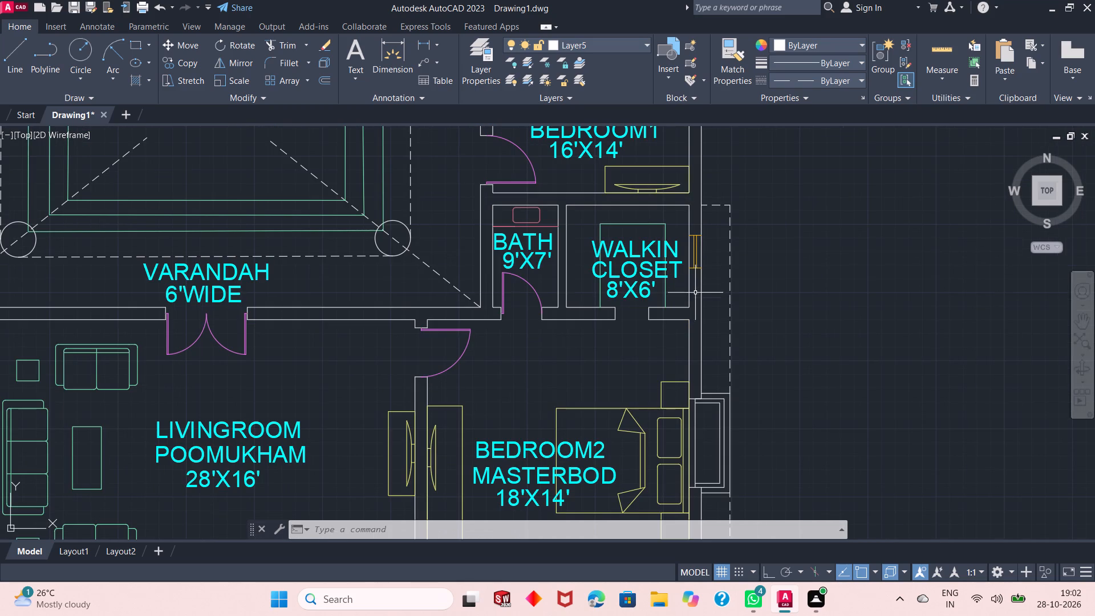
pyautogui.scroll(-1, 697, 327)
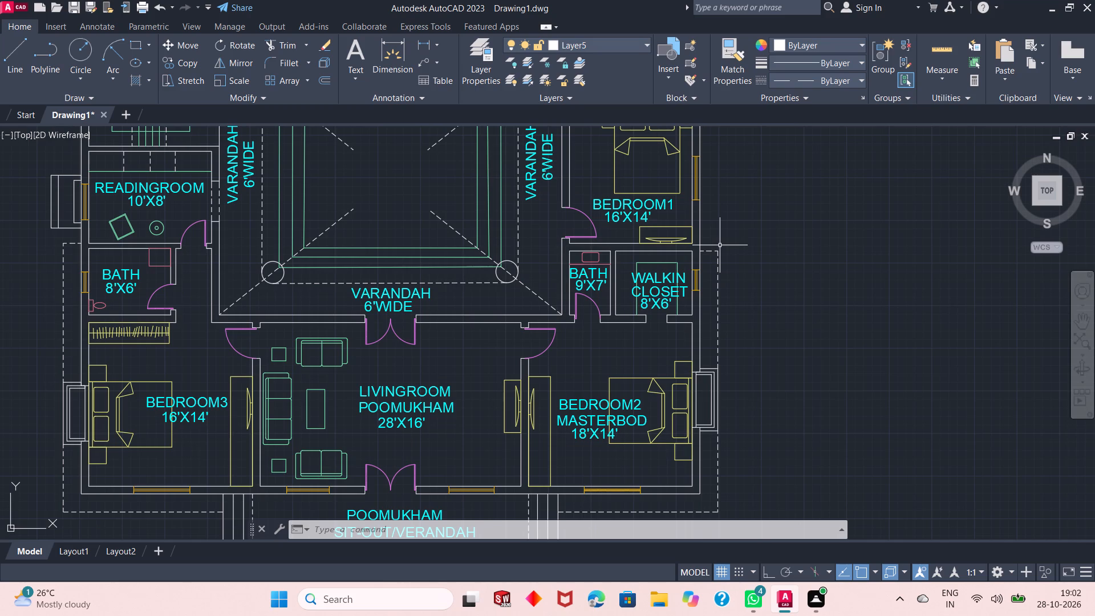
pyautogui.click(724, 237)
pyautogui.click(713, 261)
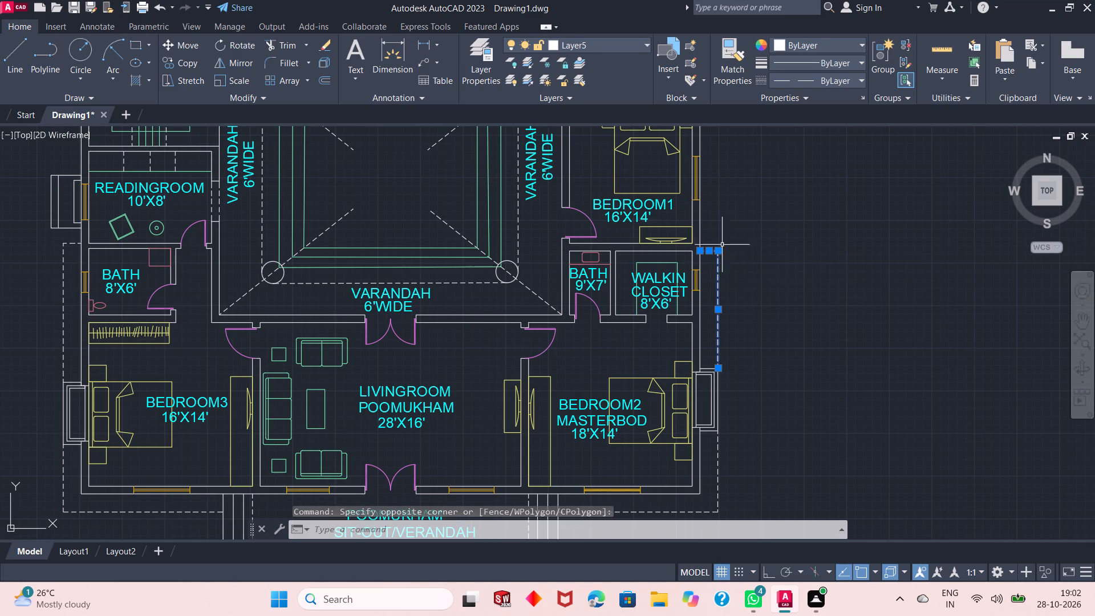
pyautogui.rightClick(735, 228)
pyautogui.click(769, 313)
# With Ortho on, draw a dashed line from the BEDROOM2 bay window's northeast corner north past the WALKIN CLOSET, turning west to the outer wall.
pyautogui.rightClick(690, 175)
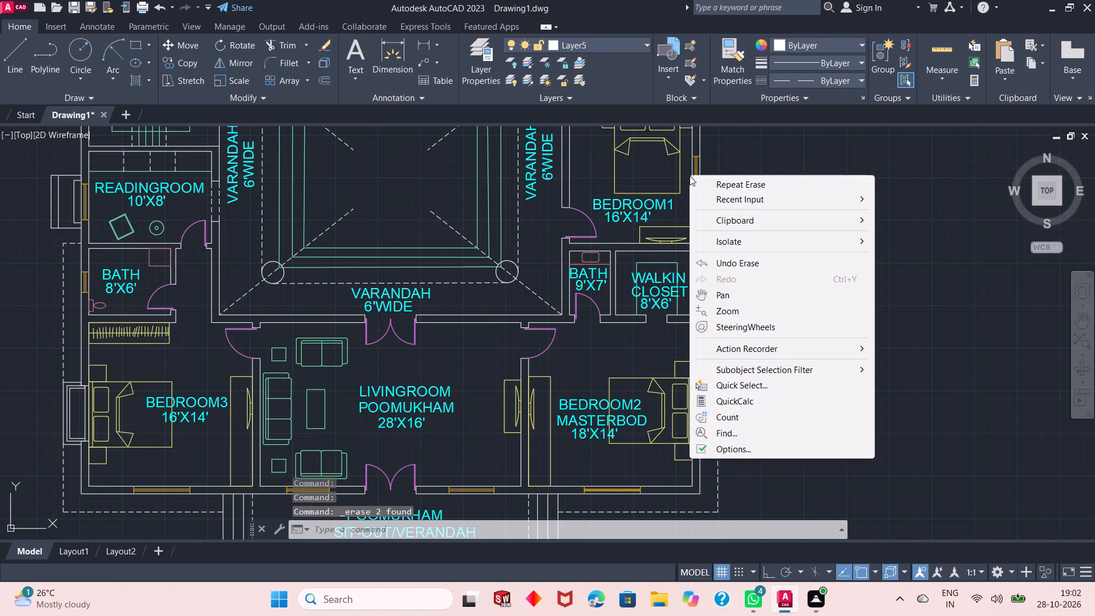
pyautogui.click(741, 198)
pyautogui.click(931, 216)
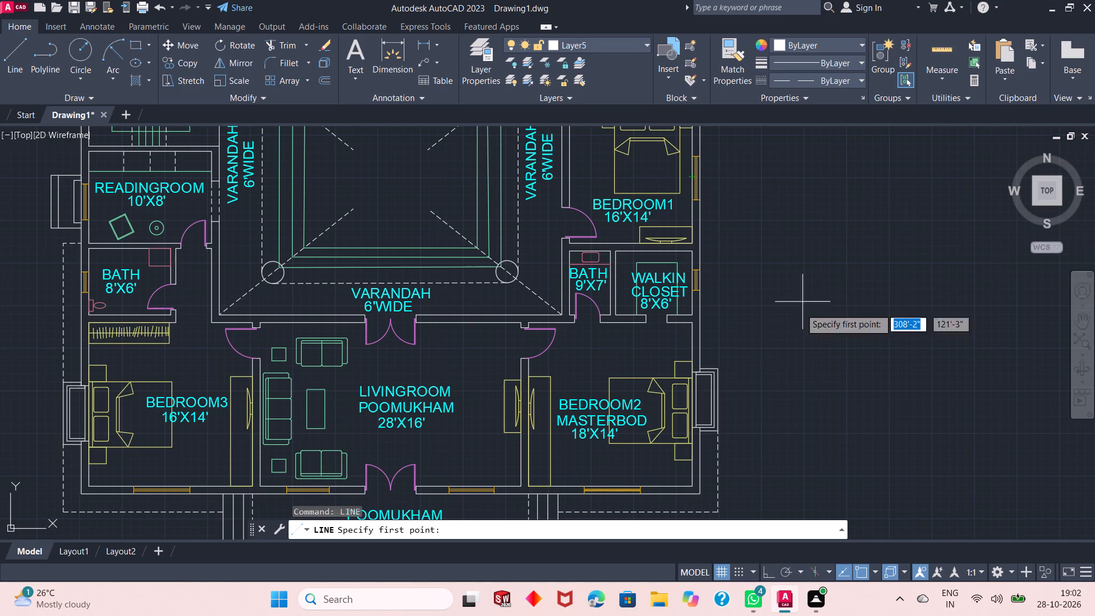
pyautogui.click(715, 369)
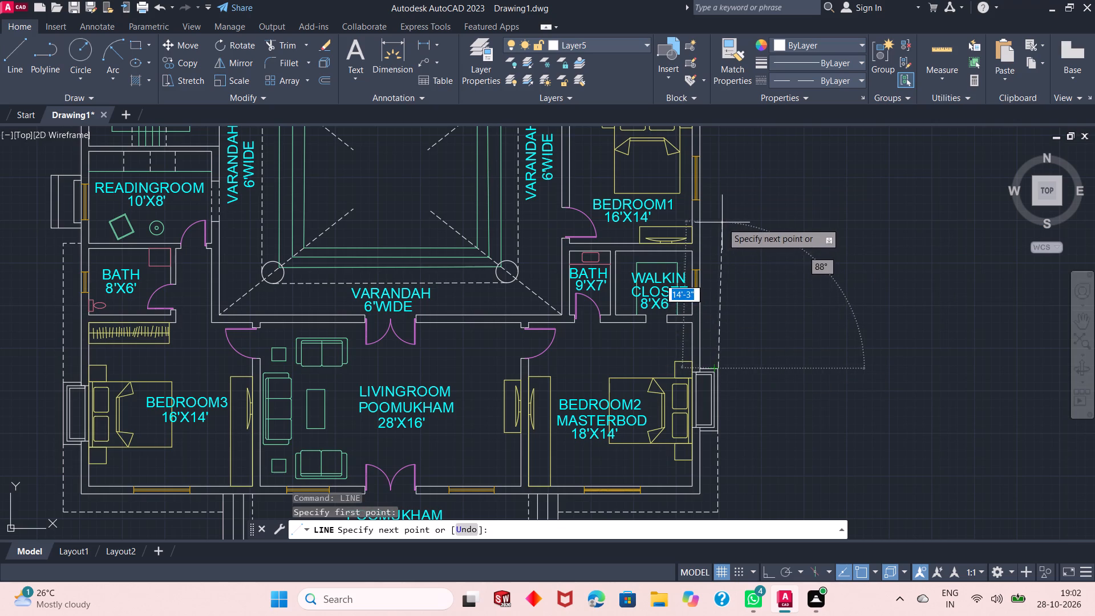
pyautogui.click(768, 570)
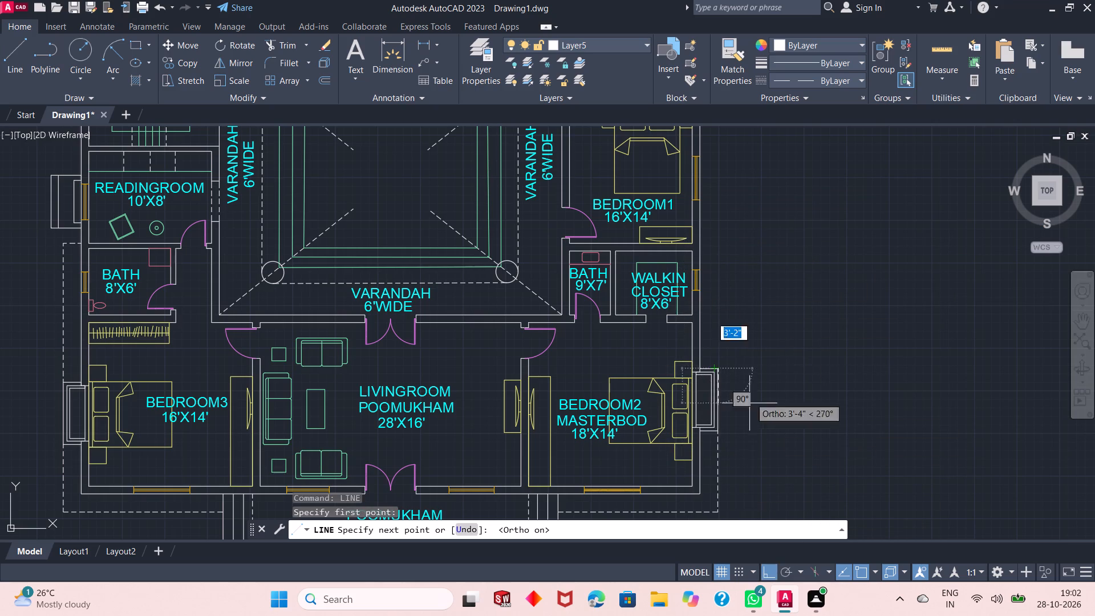
pyautogui.scroll(2, 701, 232)
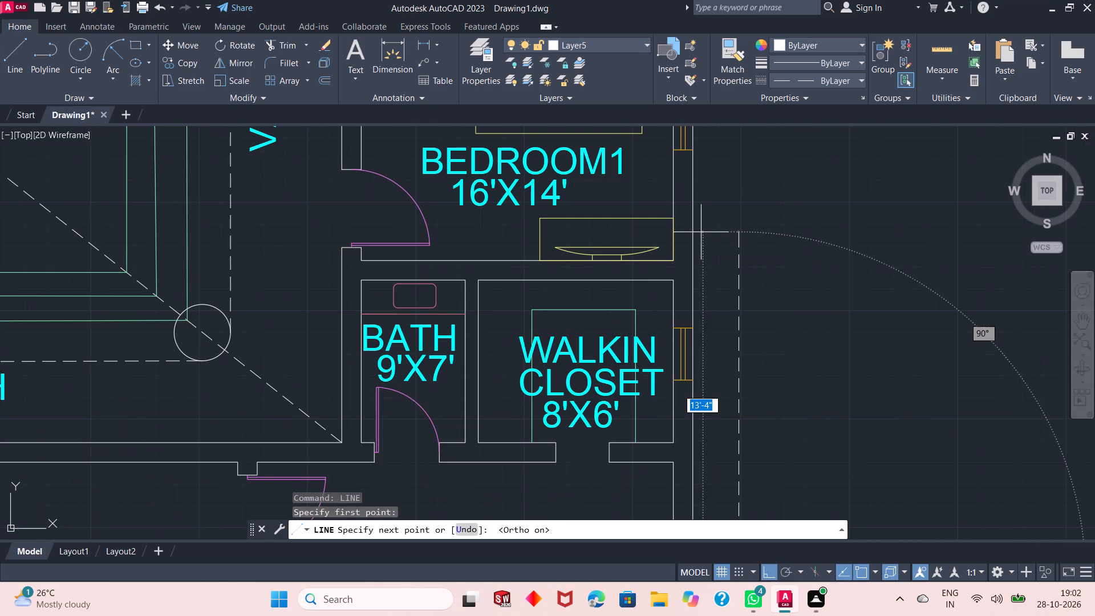
pyautogui.click(729, 237)
pyautogui.click(690, 237)
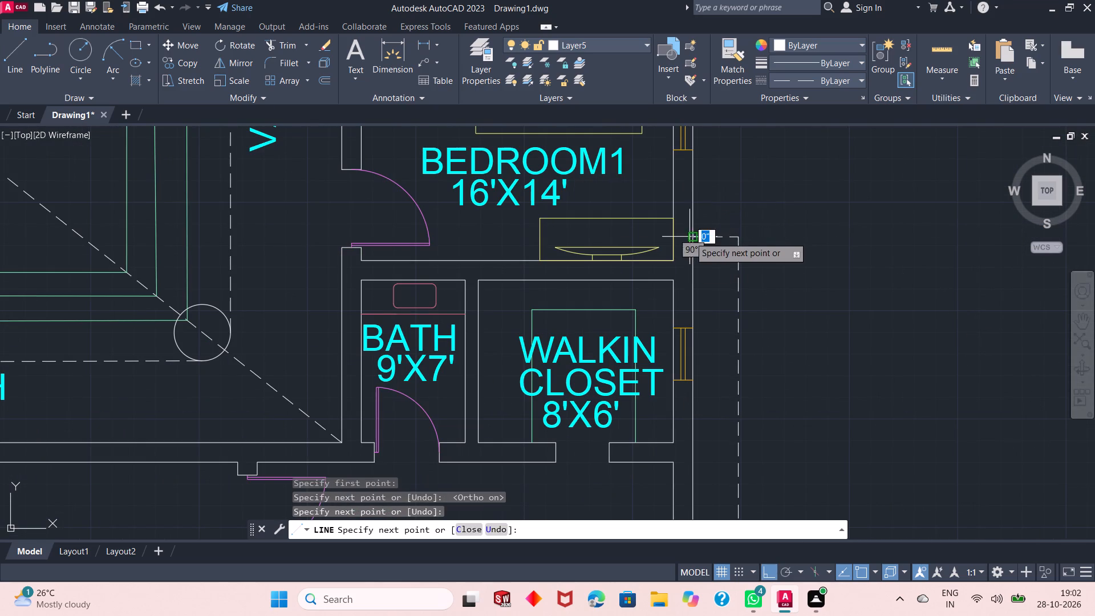
pyautogui.rightClick(724, 215)
pyautogui.click(730, 220)
# On layer 0 with Ortho off, draw a curved spline leader from the TRADITIONAL label's east end across the porch to the living room's front wall.
pyautogui.scroll(-3, 689, 242)
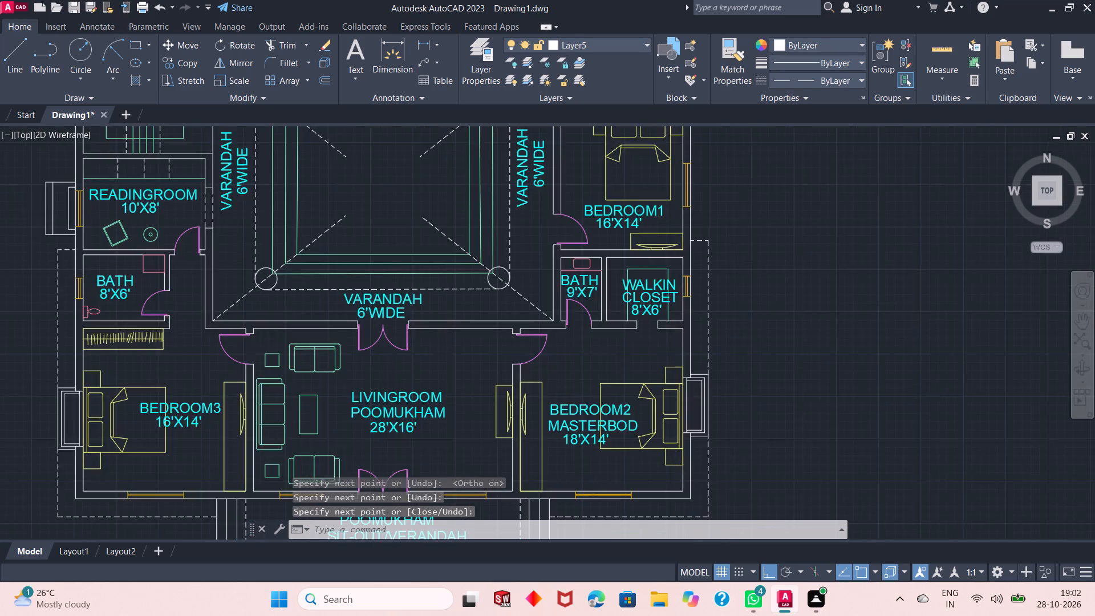
pyautogui.scroll(-1, 607, 334)
pyautogui.scroll(2, 519, 400)
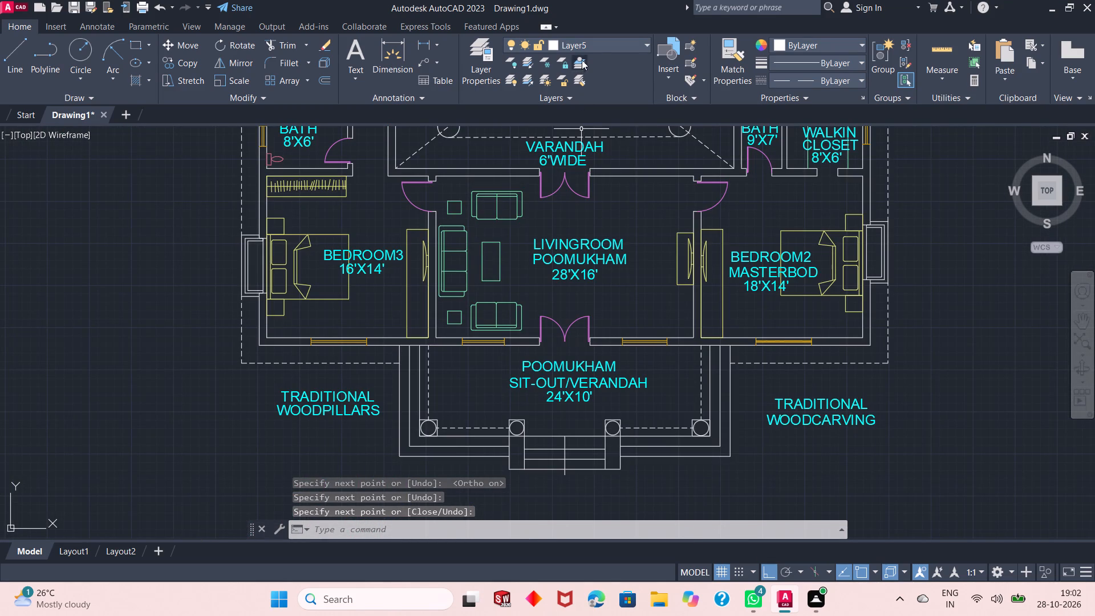
pyautogui.click(597, 48)
pyautogui.click(599, 63)
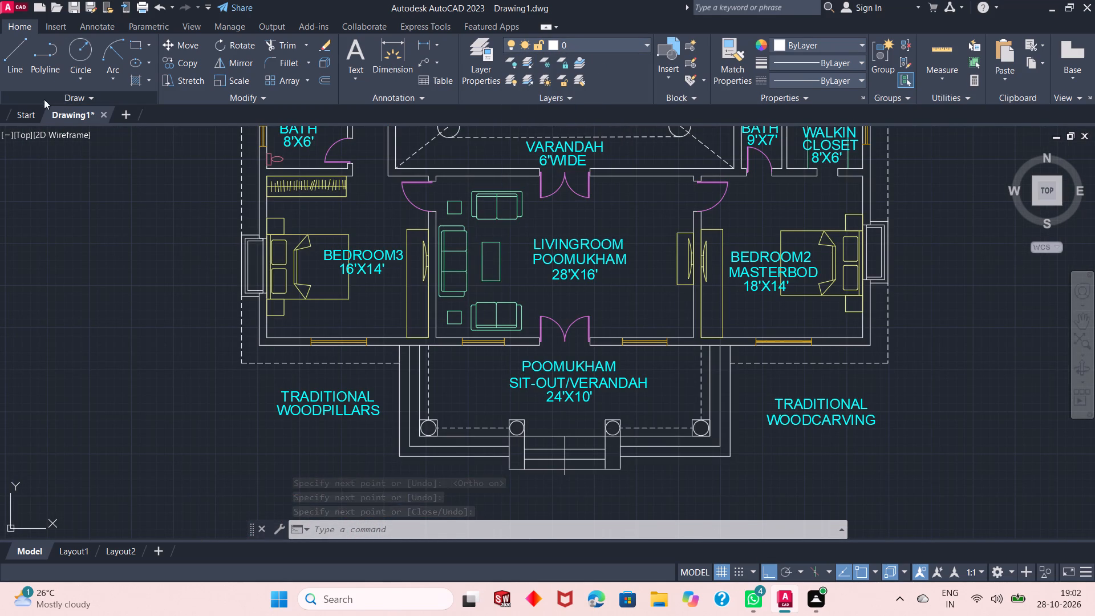
pyautogui.click(63, 95)
pyautogui.click(4, 116)
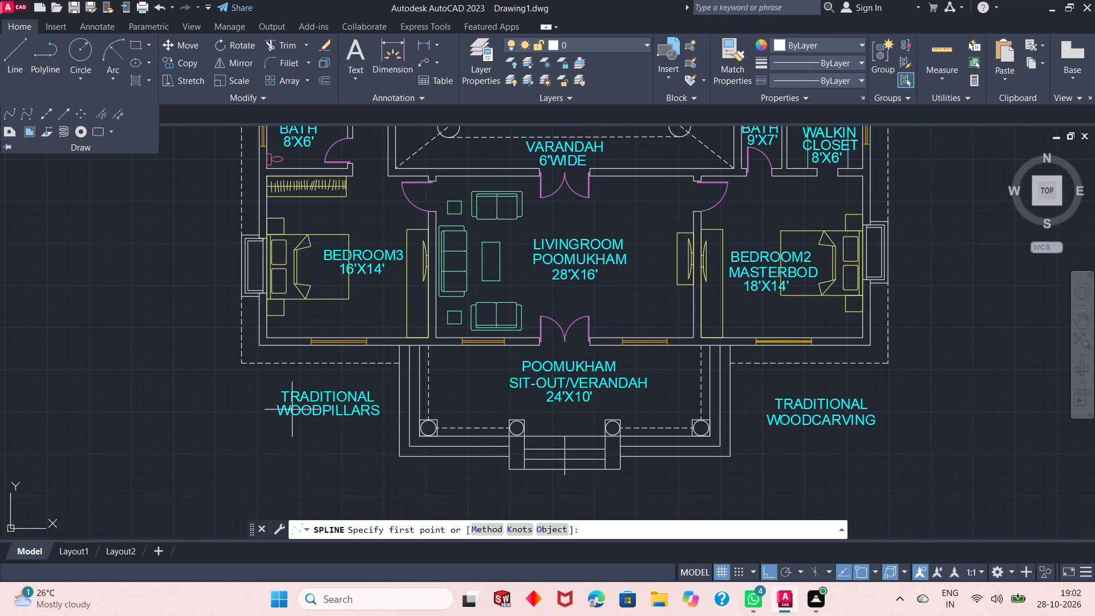
pyautogui.scroll(1, 367, 439)
pyautogui.click(760, 573)
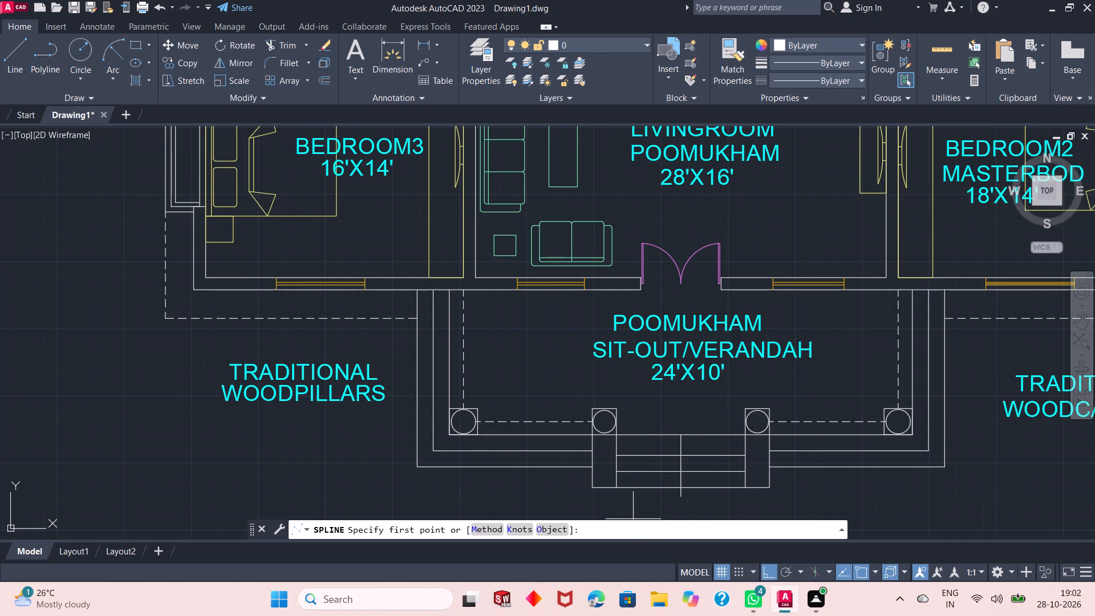
pyautogui.click(764, 572)
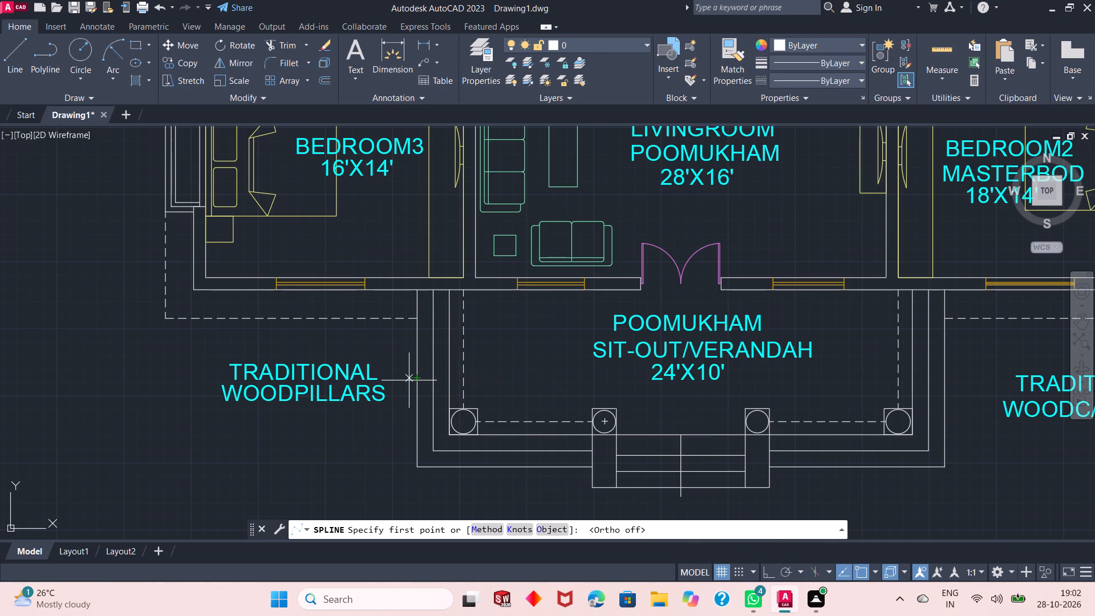
pyautogui.click(379, 382)
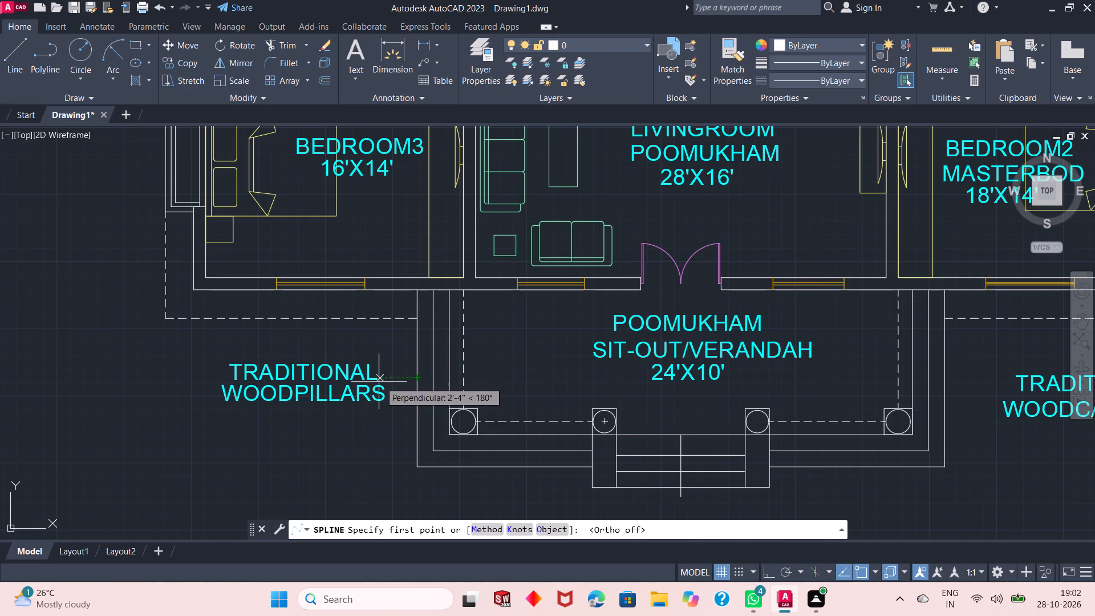
pyautogui.click(478, 348)
pyautogui.click(507, 291)
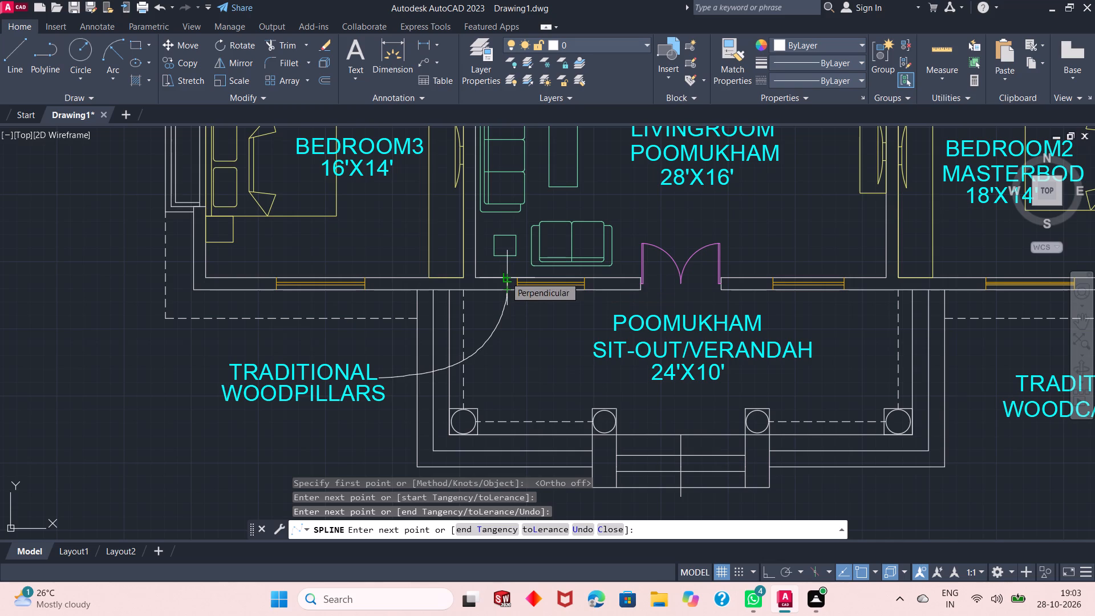
pyautogui.press('Return')
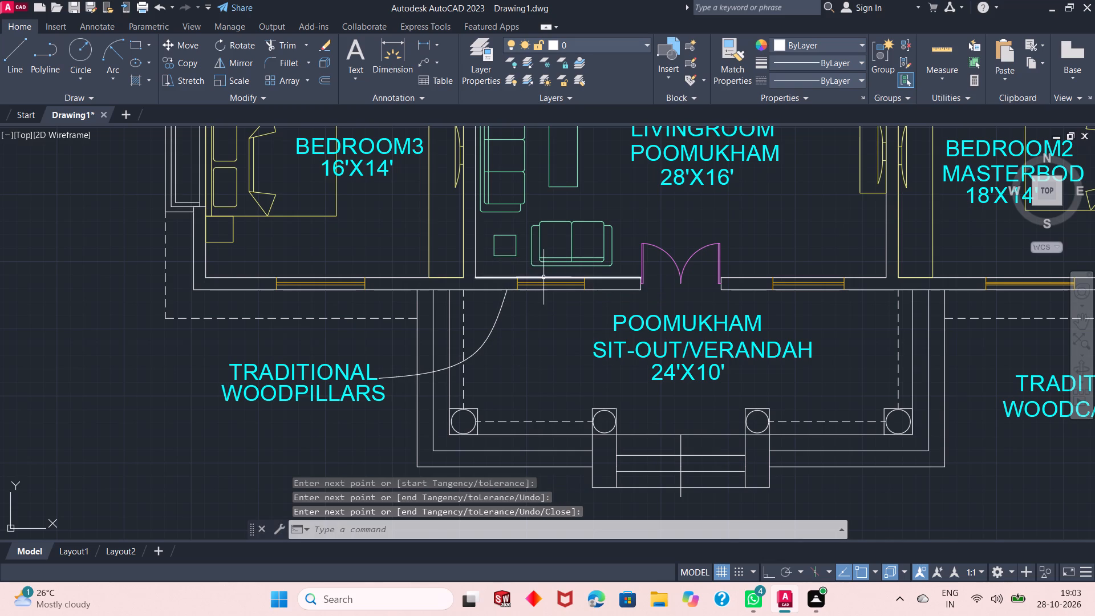
# Draw a two-stroke arrowhead with Line at the TRADITIONAL WOODPILLARS leader's end on the living room's front wall.
pyautogui.scroll(2, 509, 282)
pyautogui.click(7, 64)
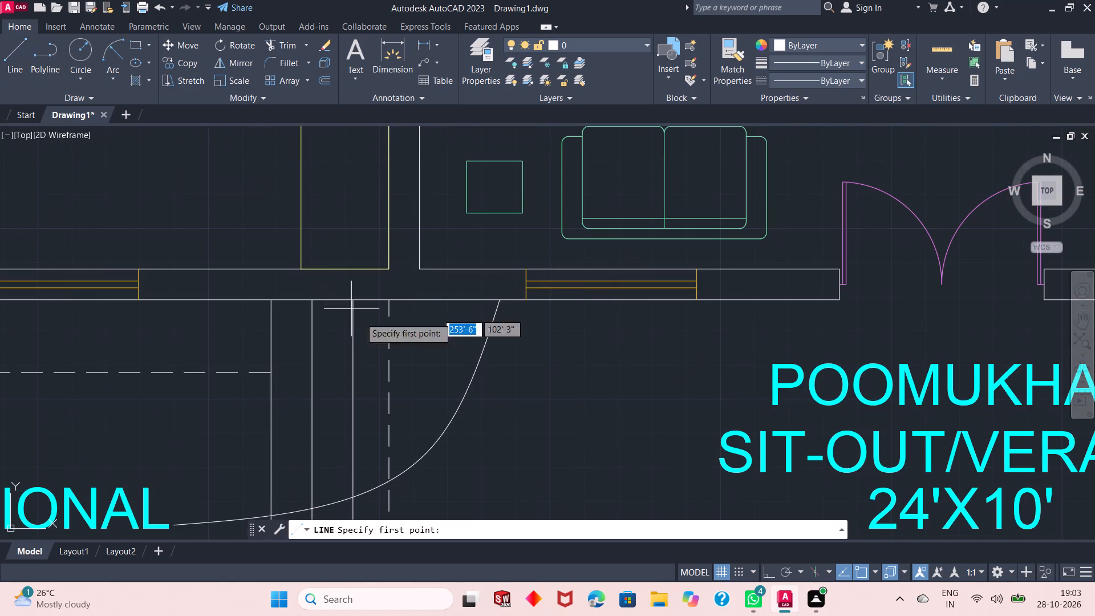
pyautogui.click(496, 303)
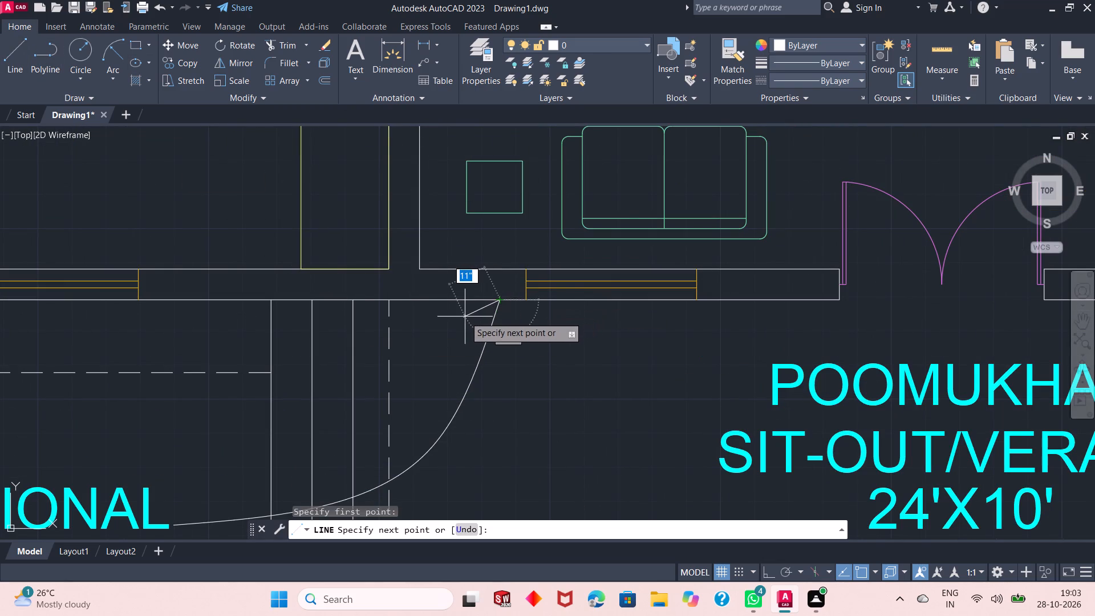
pyautogui.click(470, 314)
pyautogui.rightClick(470, 314)
pyautogui.click(484, 321)
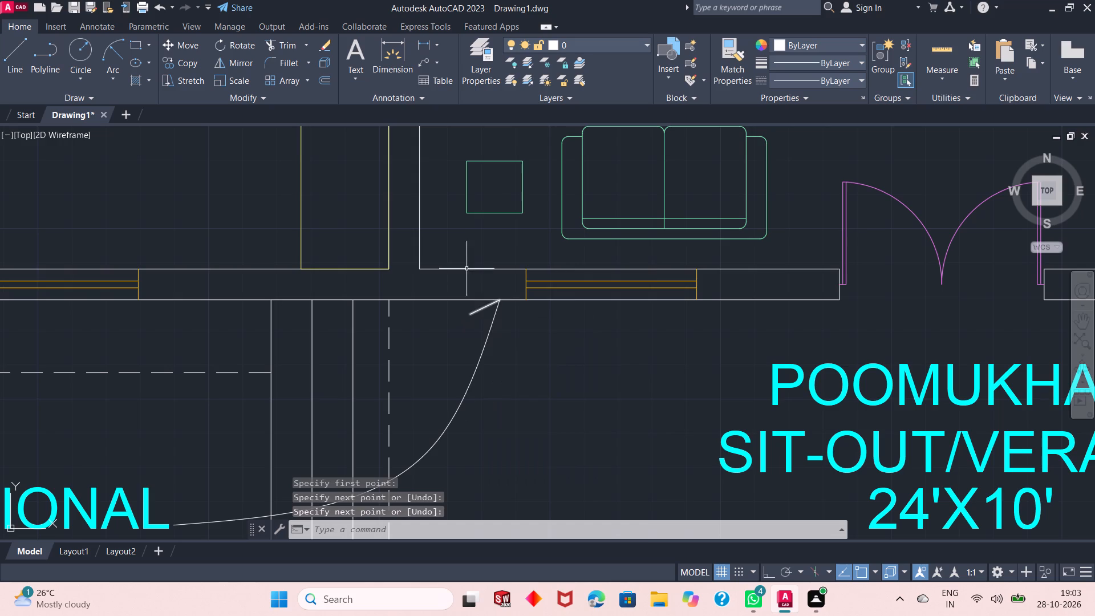
pyautogui.rightClick(464, 259)
pyautogui.click(479, 266)
pyautogui.click(500, 301)
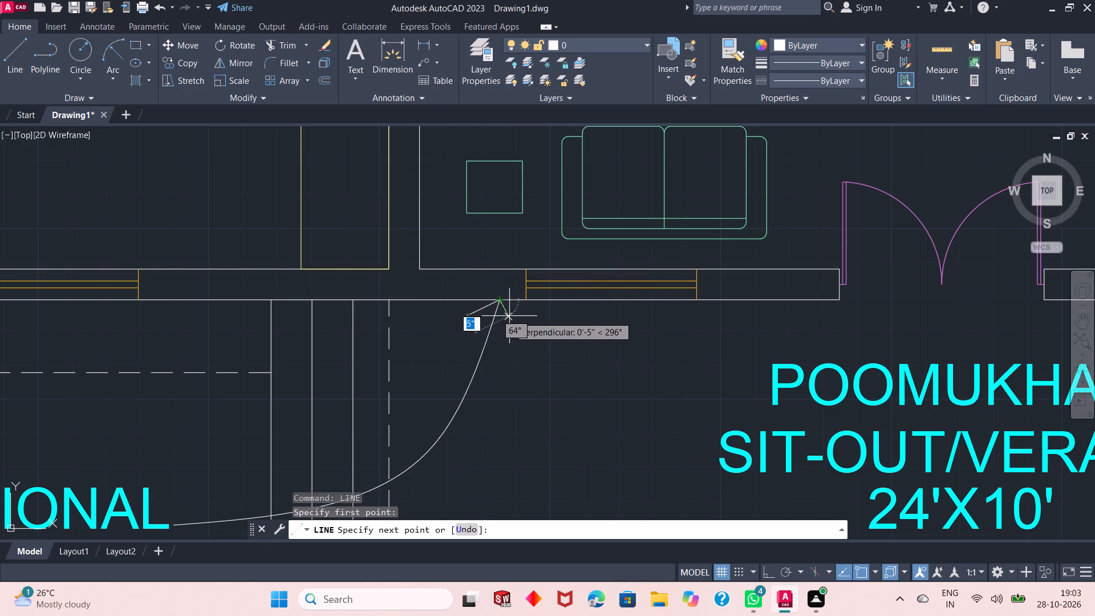
pyautogui.click(510, 318)
pyautogui.rightClick(517, 318)
pyautogui.click(555, 335)
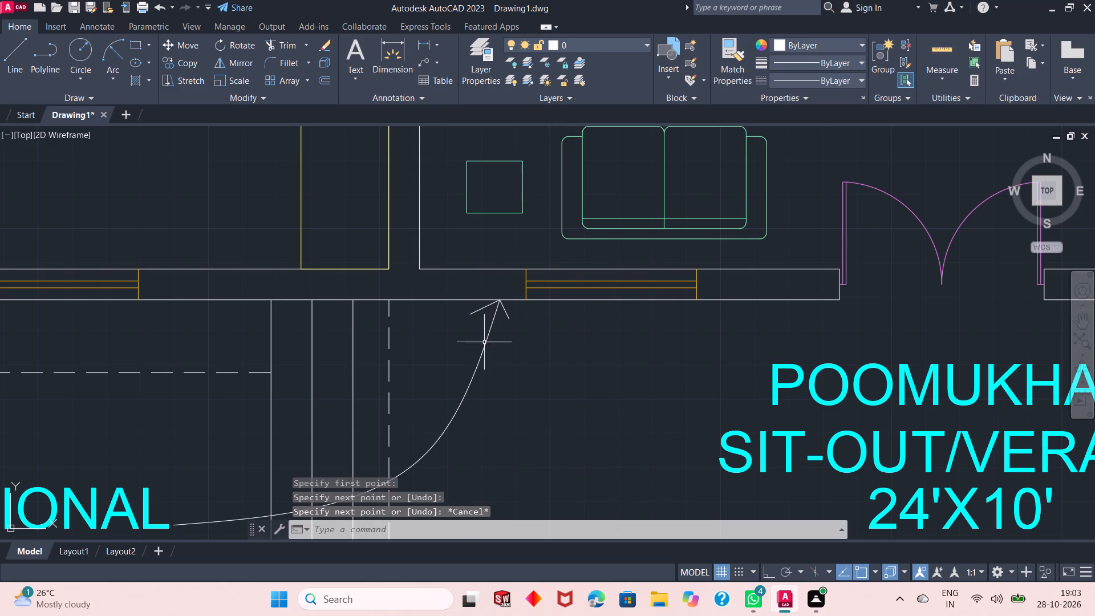
# Draw a curved spline leader from the west end of the TRADITIONAL WOODCARVING label to the verandah's east dashed line.
pyautogui.scroll(-2, 471, 348)
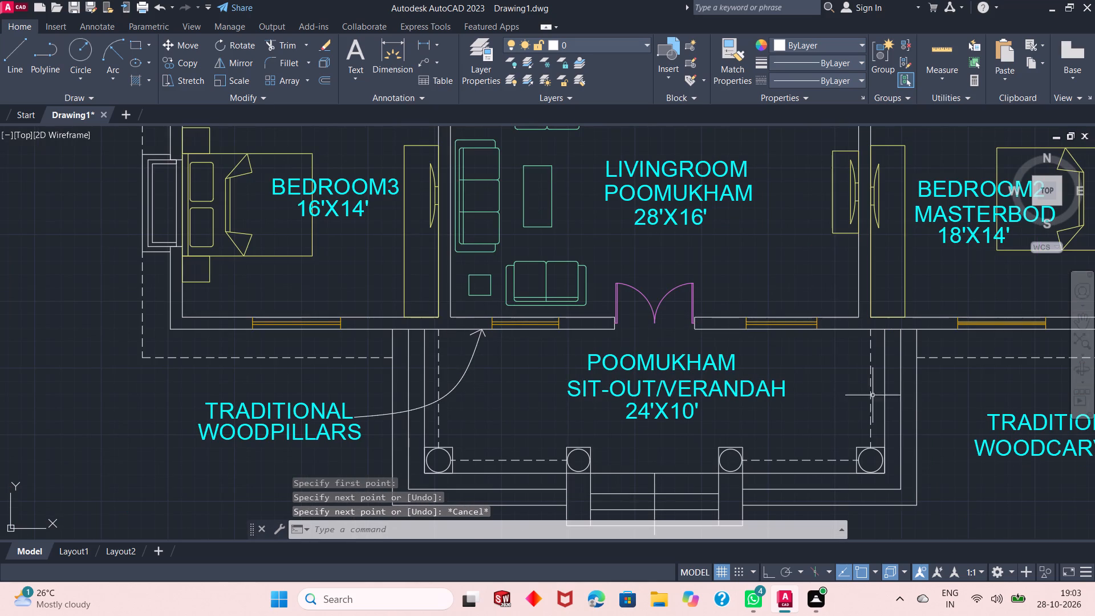
pyautogui.scroll(-1, 626, 406)
pyautogui.scroll(2, 862, 396)
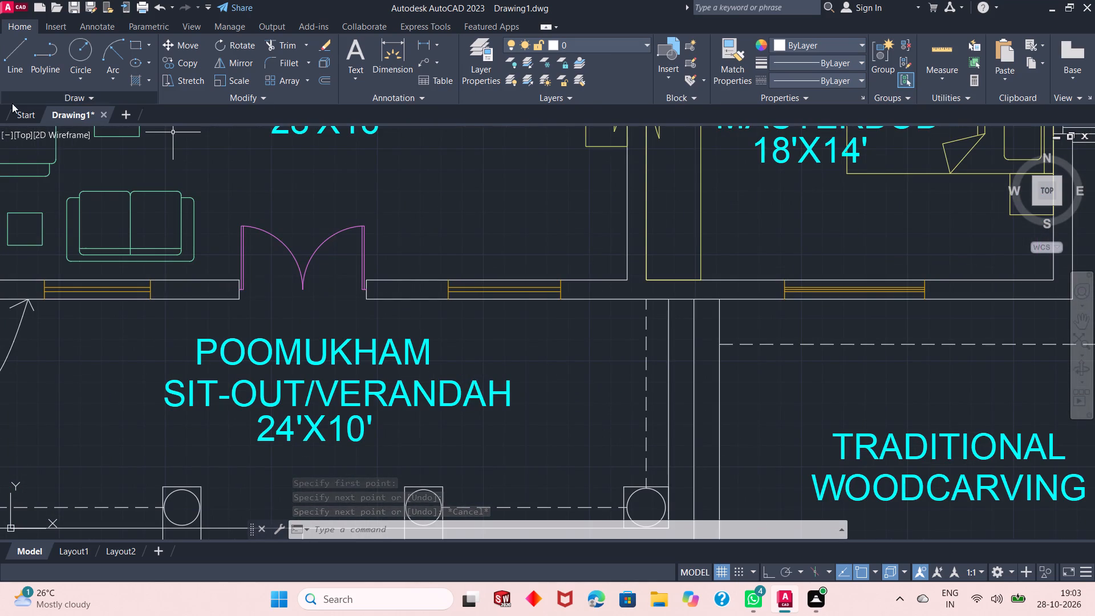
pyautogui.click(42, 97)
pyautogui.click(7, 114)
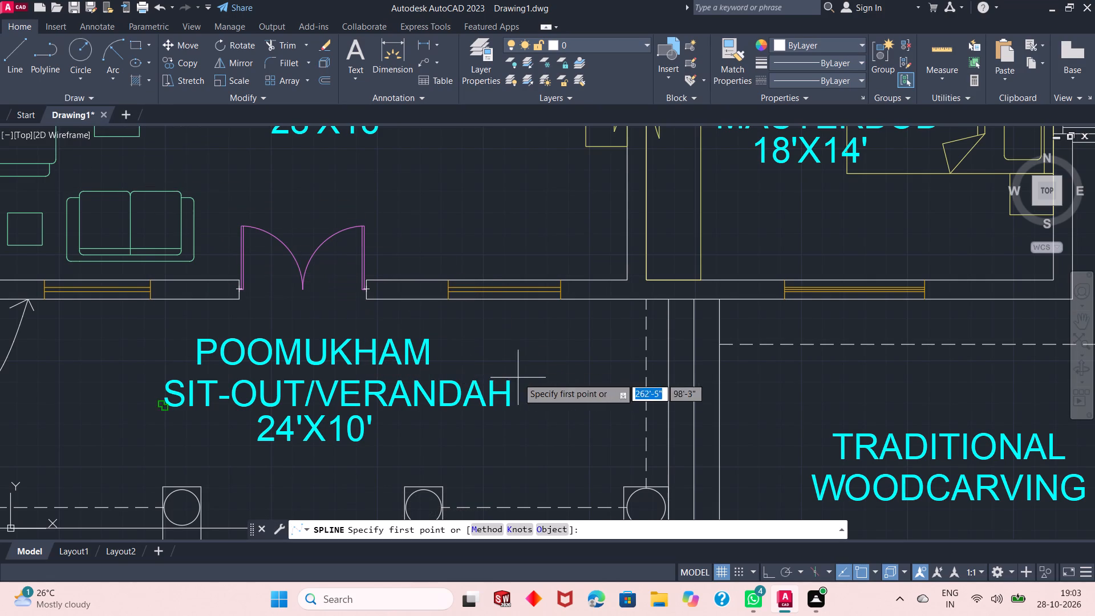
pyautogui.click(836, 459)
pyautogui.click(780, 425)
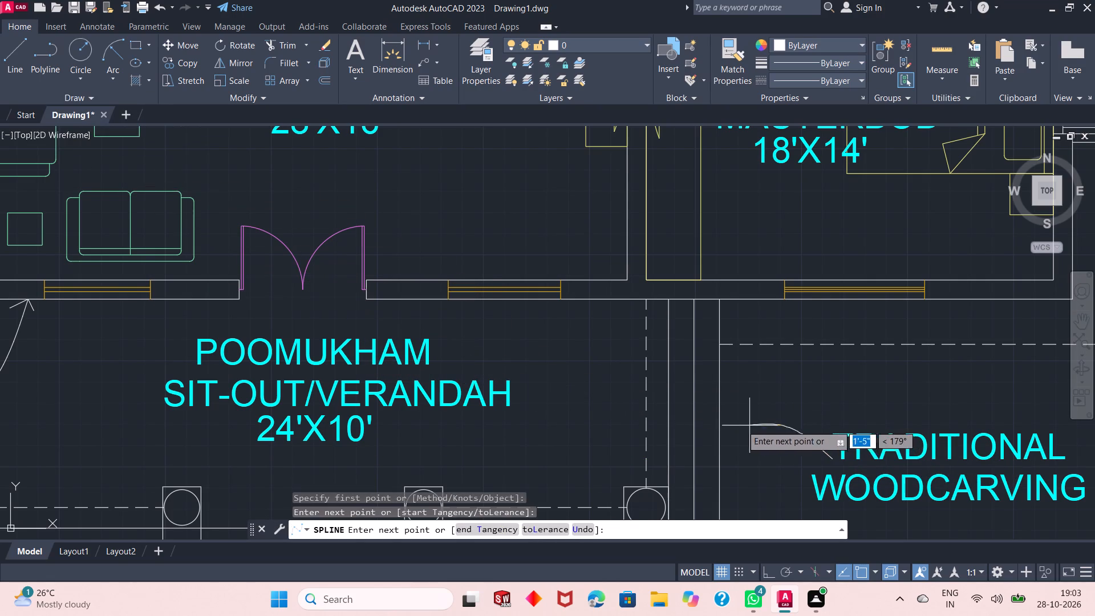
pyautogui.click(644, 394)
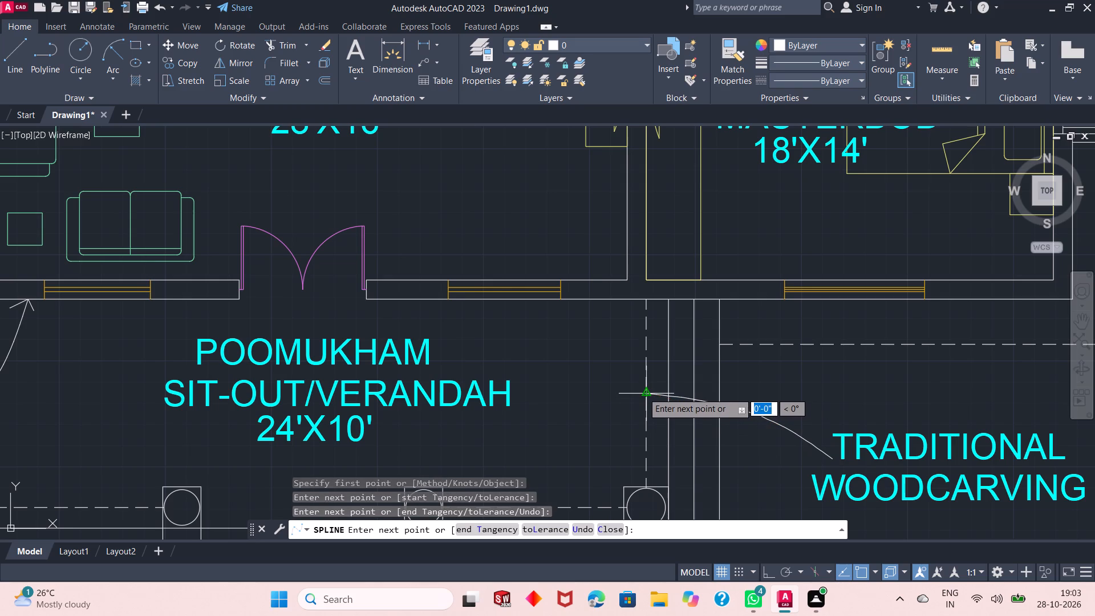
pyautogui.press('Return')
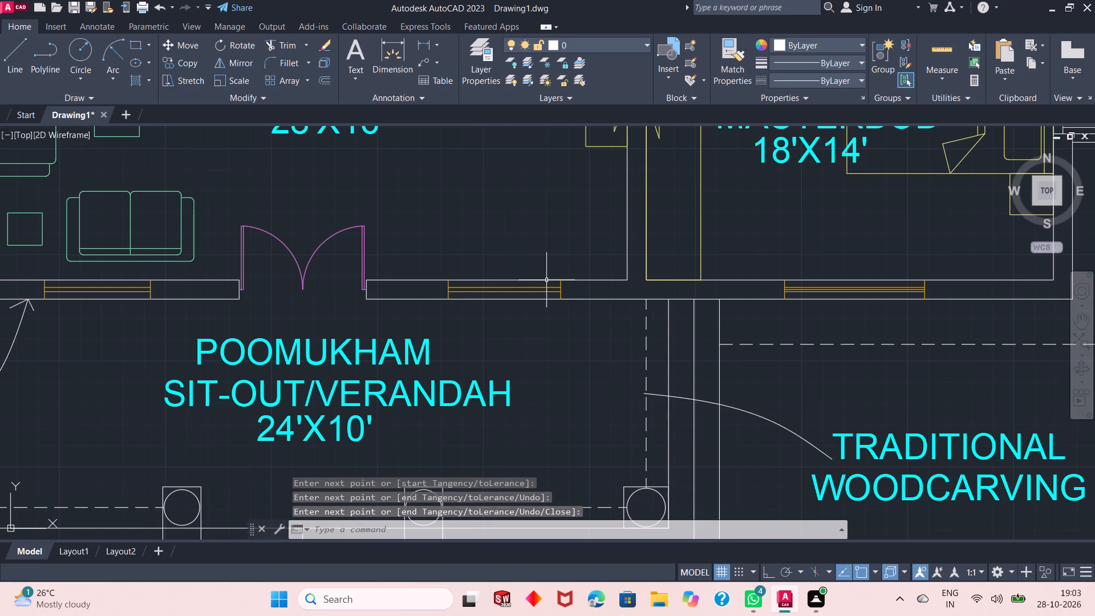
# Draw a two-stroke arrowhead with Line at the TRADITIONAL WOODCARVING leader's end on the verandah's east dashed line.
pyautogui.click(7, 46)
pyautogui.scroll(2, 657, 412)
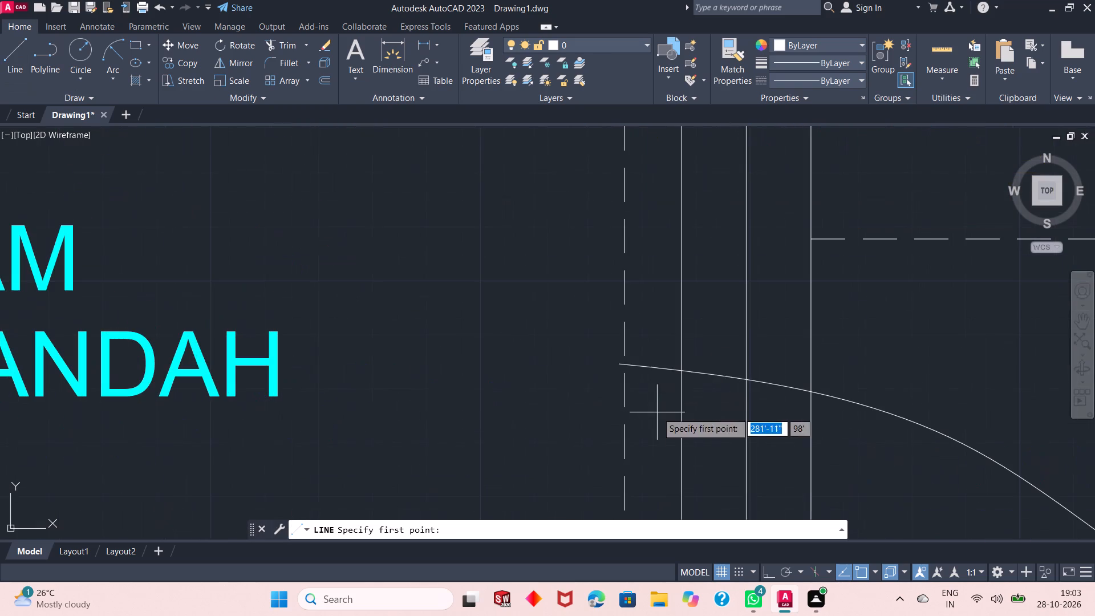
pyautogui.click(622, 363)
pyautogui.click(656, 338)
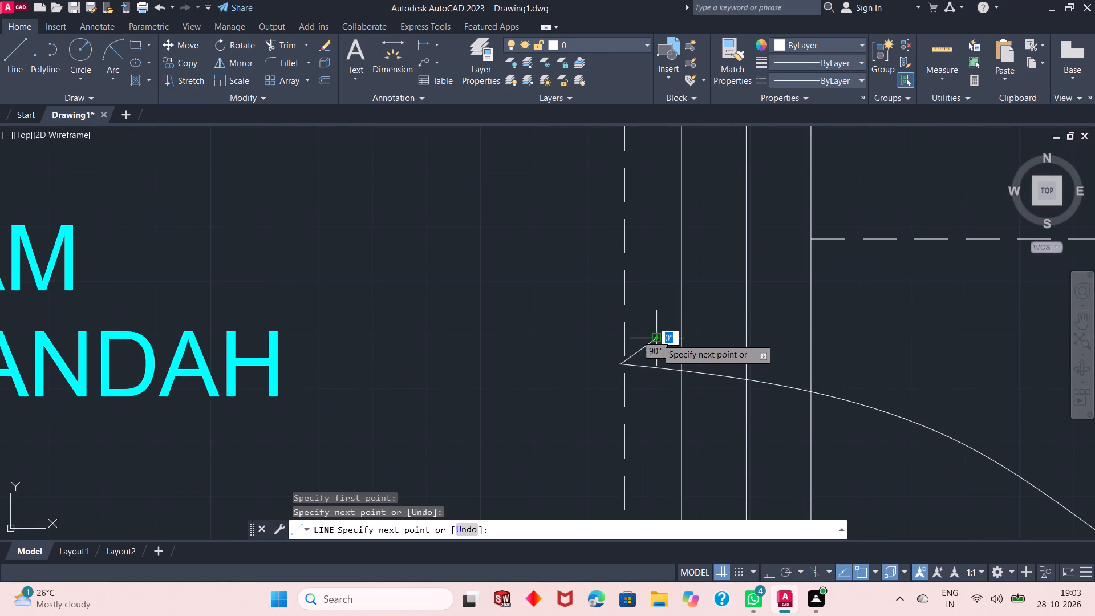
pyautogui.rightClick(656, 338)
pyautogui.click(672, 342)
pyautogui.rightClick(496, 286)
pyautogui.click(507, 291)
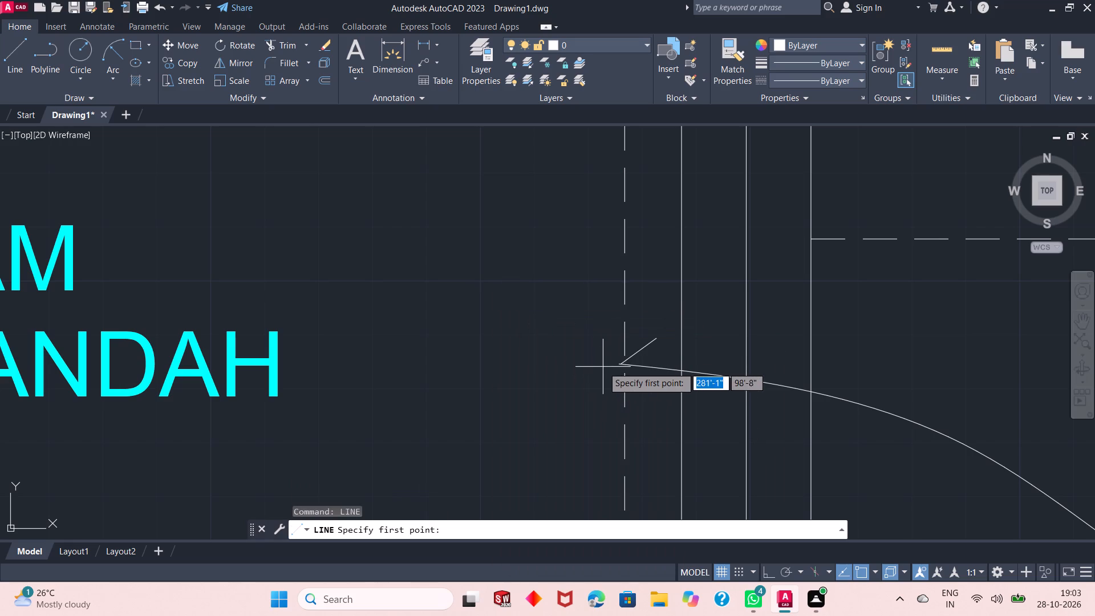
pyautogui.click(616, 365)
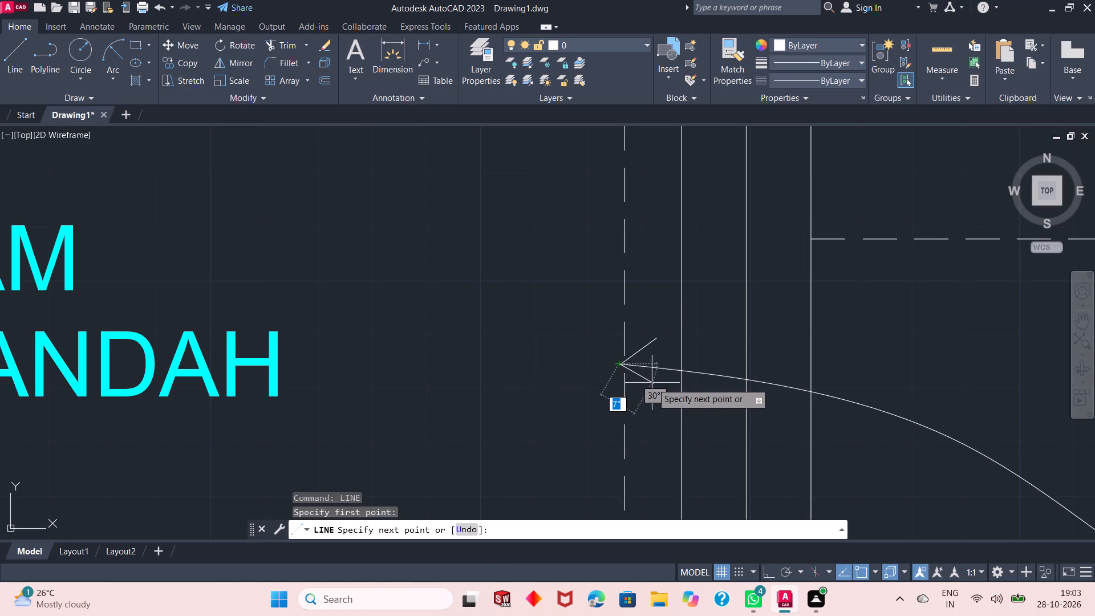
pyautogui.click(653, 388)
pyautogui.rightClick(653, 389)
pyautogui.click(662, 393)
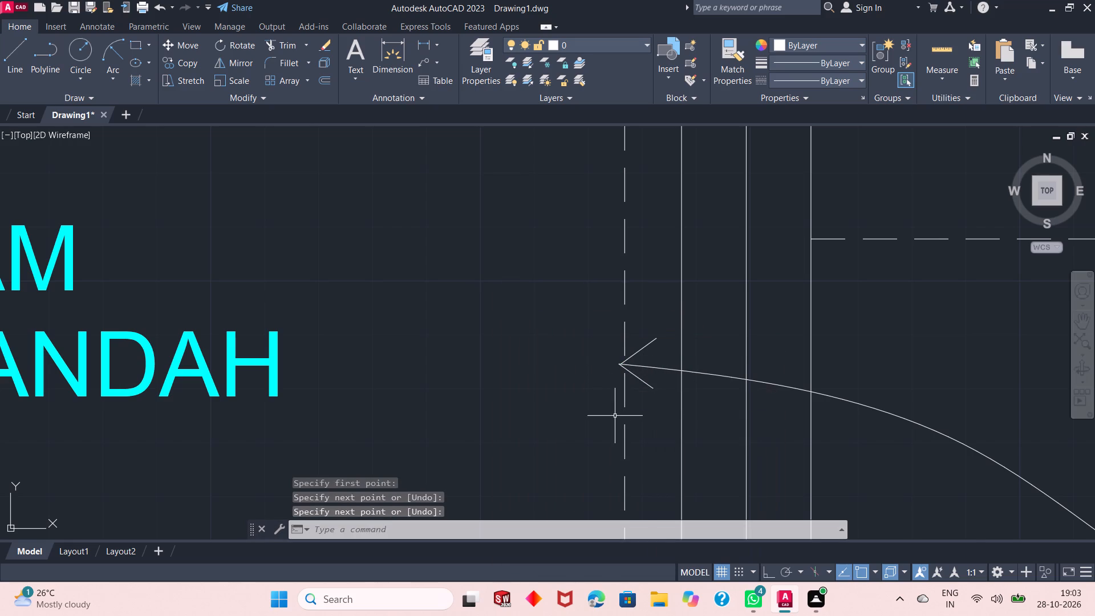
# On Layer7, place an attribute label WELL across the double square outline north of the UTILITY room's west corner.
pyautogui.scroll(-3, 615, 416)
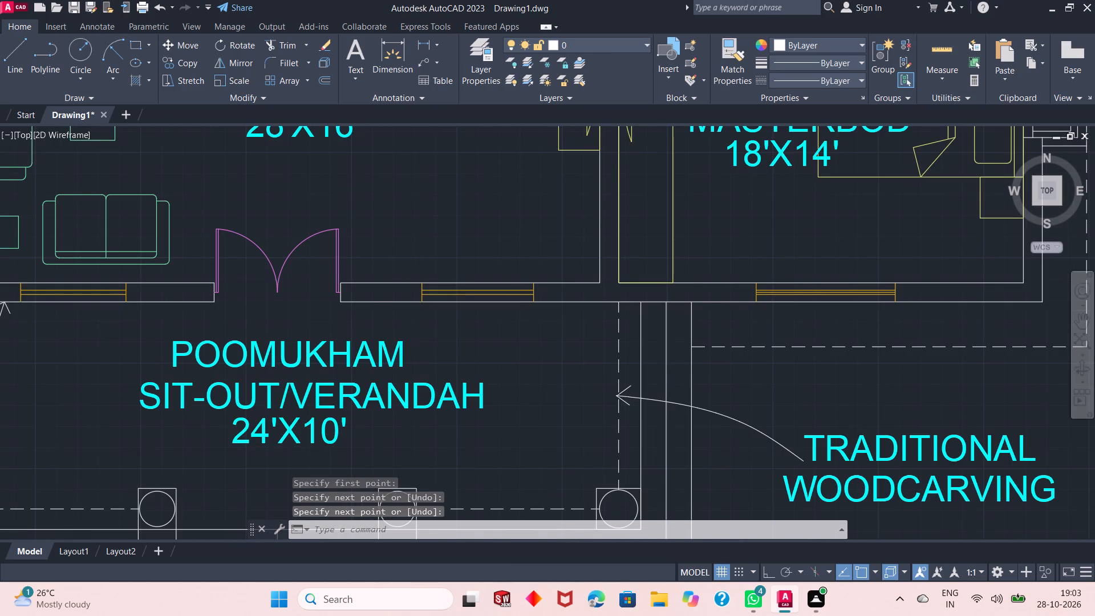
pyautogui.scroll(-2, 681, 447)
pyautogui.scroll(-2, 614, 465)
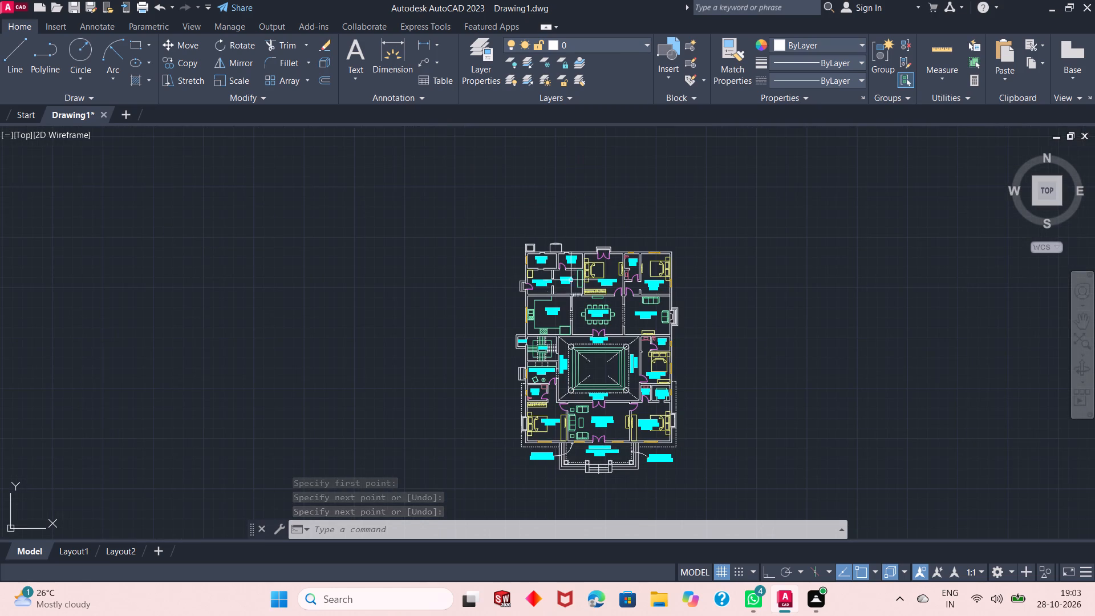
pyautogui.scroll(2, 549, 251)
pyautogui.scroll(2, 513, 194)
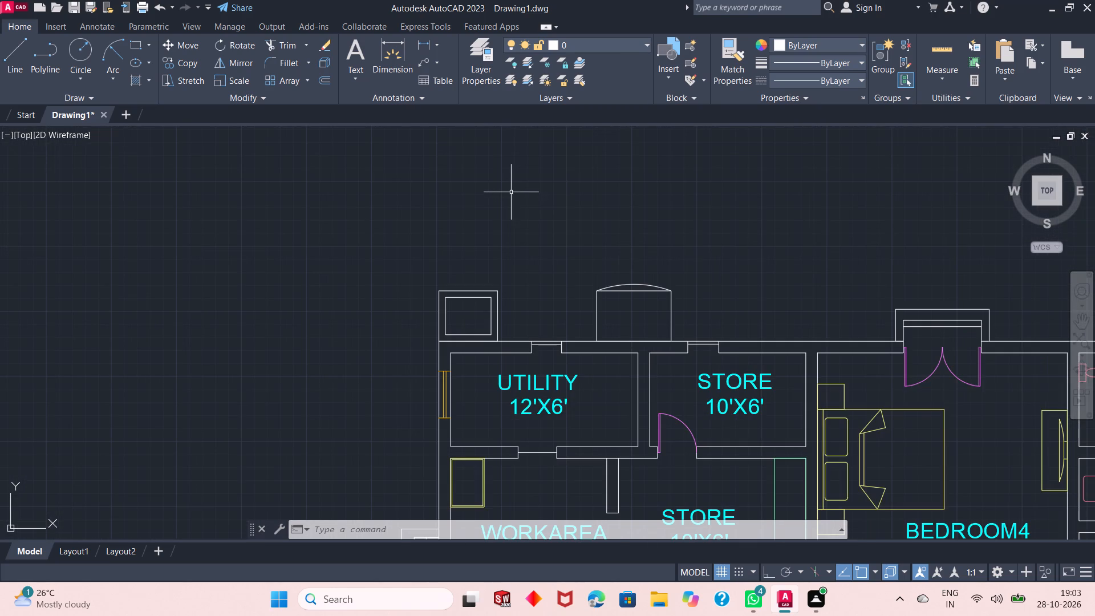
pyautogui.scroll(1, 472, 311)
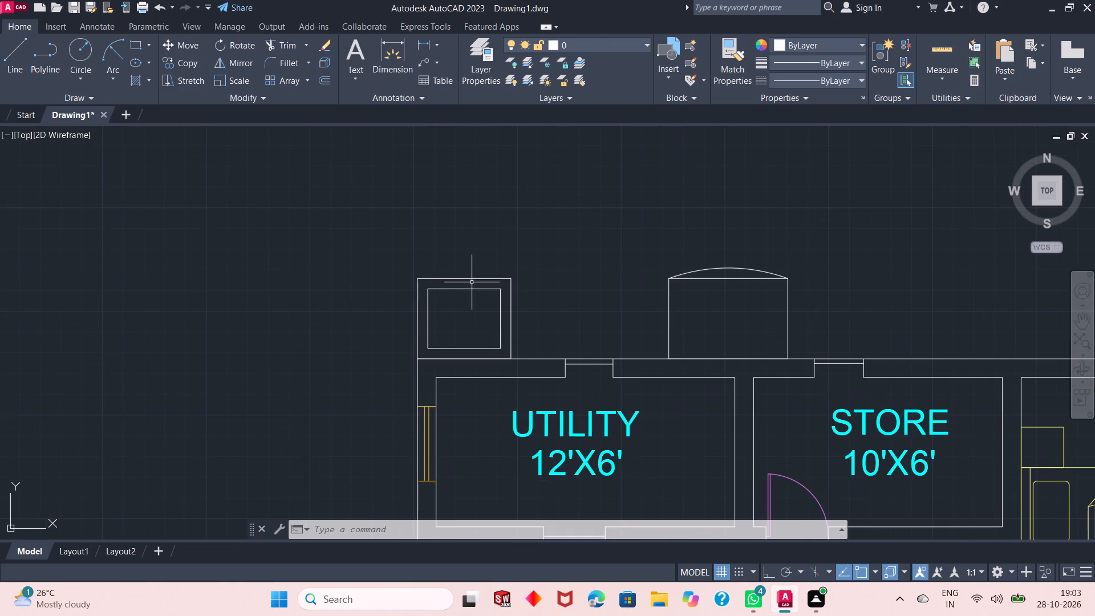
pyautogui.click(598, 39)
pyautogui.click(606, 179)
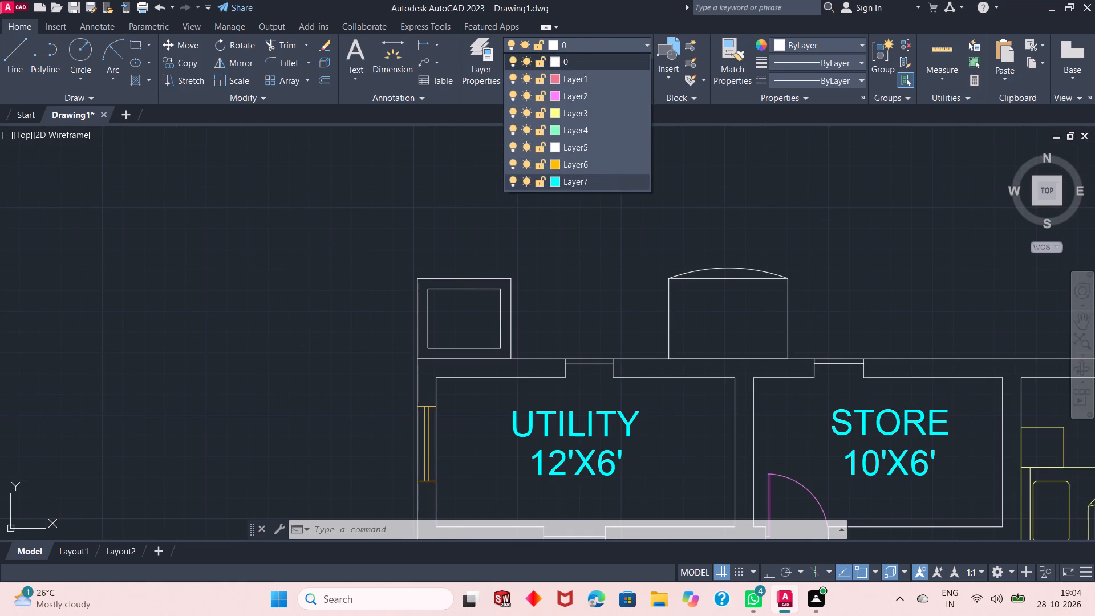
pyautogui.click(684, 102)
pyautogui.click(652, 112)
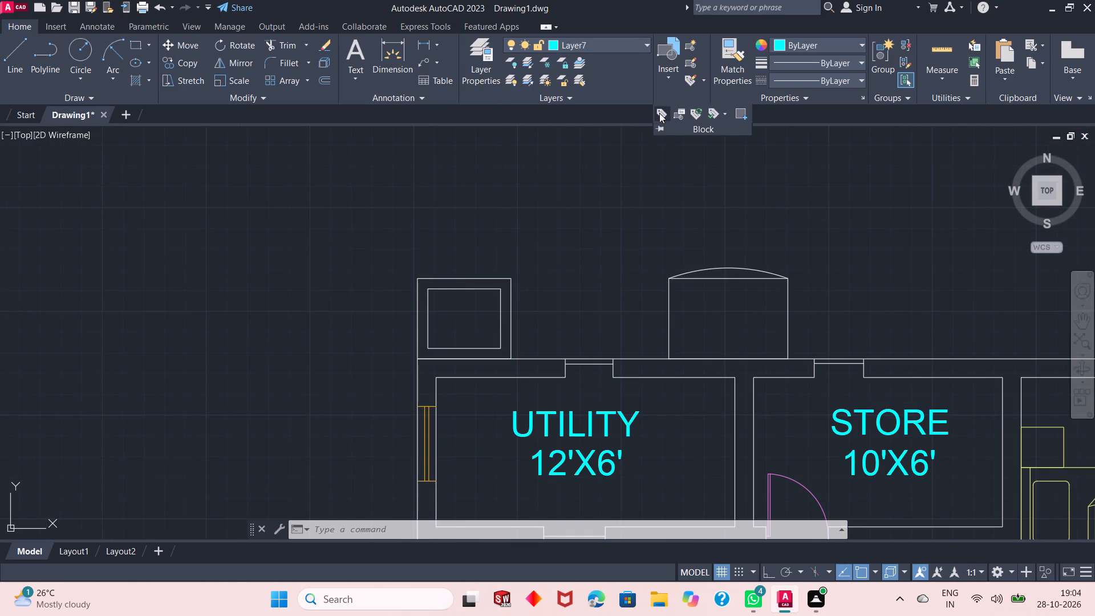
pyautogui.click(659, 113)
pyautogui.write('WE')
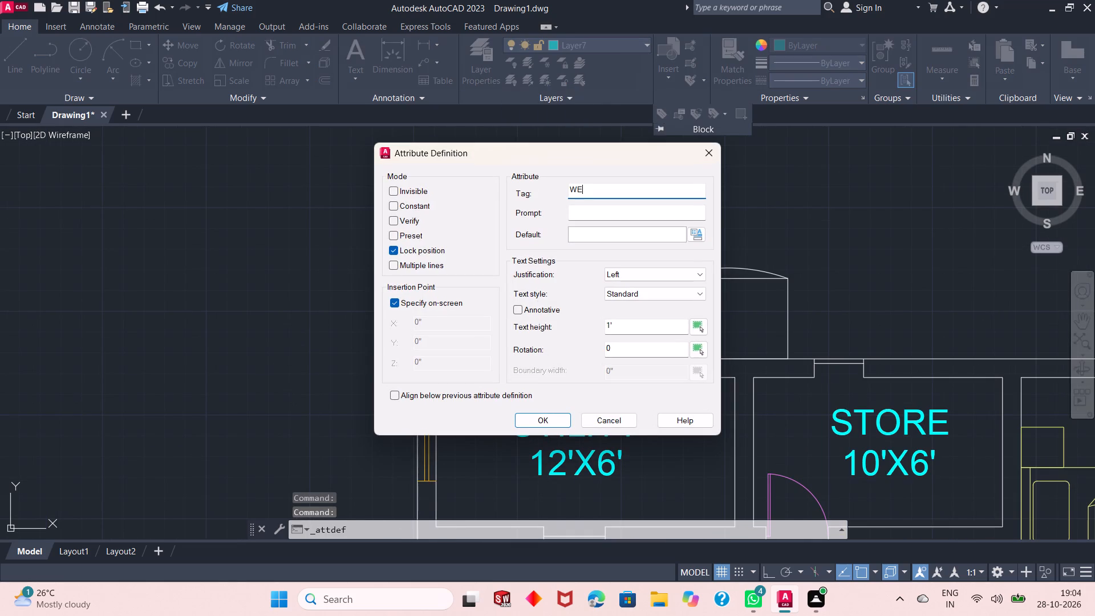
pyautogui.write('LL3')
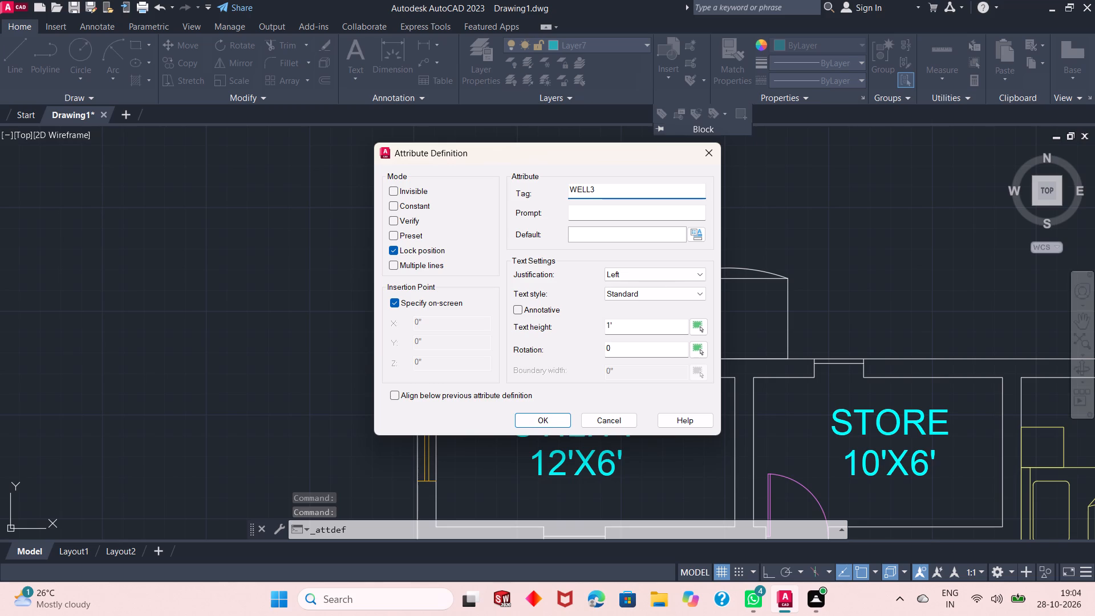
pyautogui.press('BackSpace')
pyautogui.press('Return')
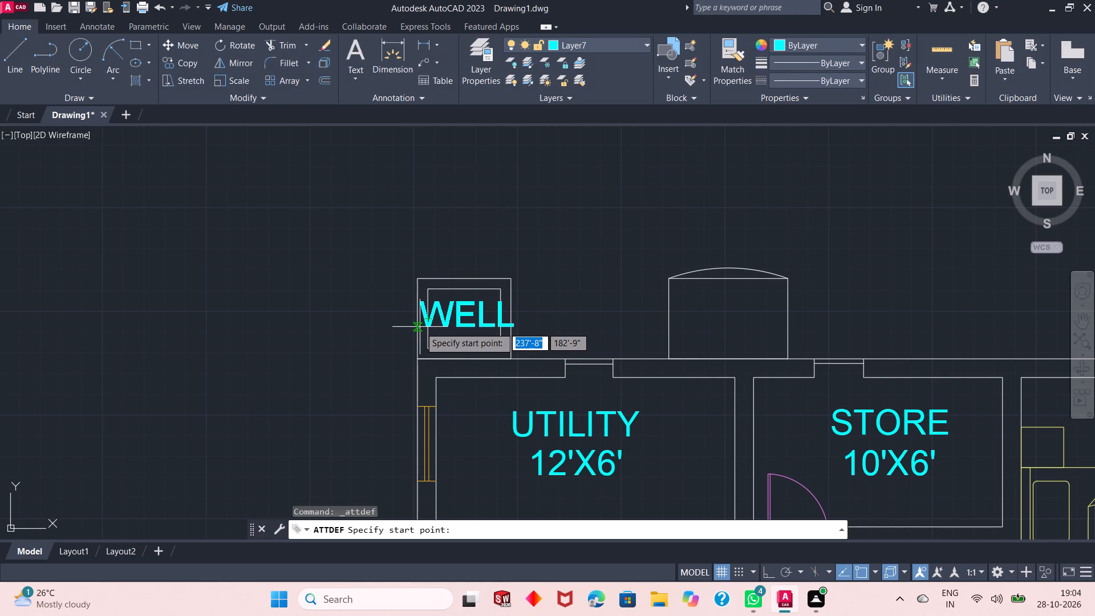
pyautogui.click(420, 327)
# Place the two-line attribute label WATER over TANK between the double square and the arch-topped outline, north of UTILITY.
pyautogui.press('space')
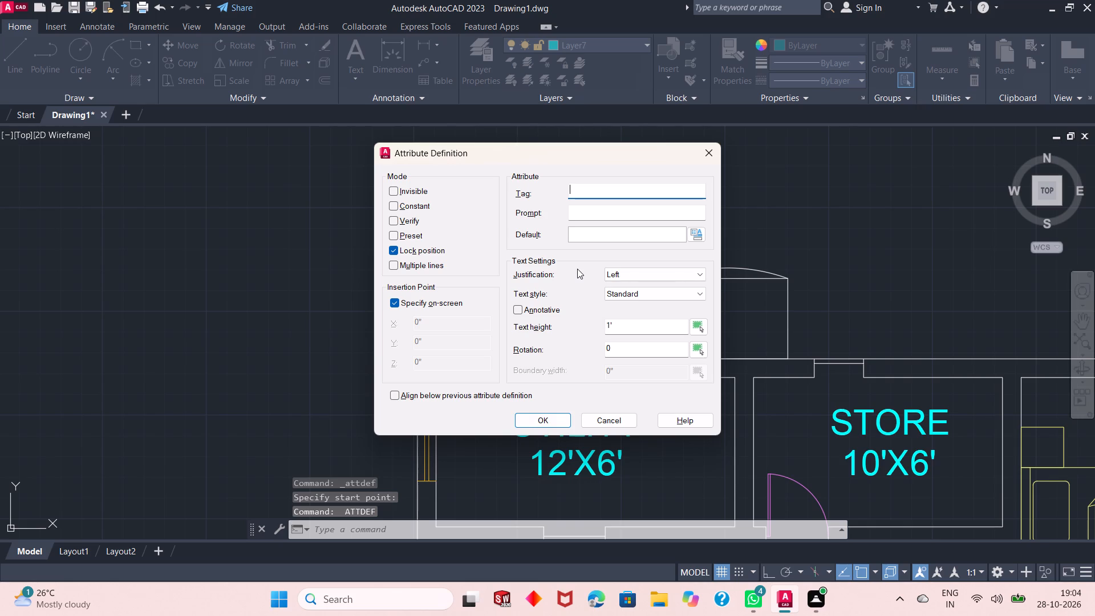
pyautogui.write('WATER')
pyautogui.press('Return')
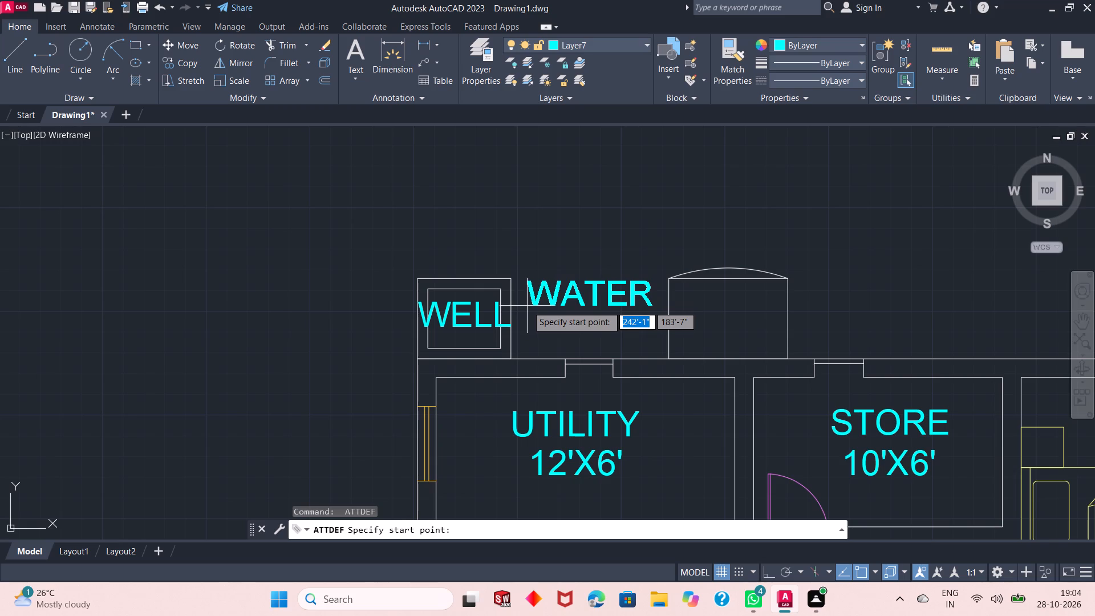
pyautogui.click(527, 306)
pyautogui.press('Return')
pyautogui.write('TANK')
pyautogui.press('Return')
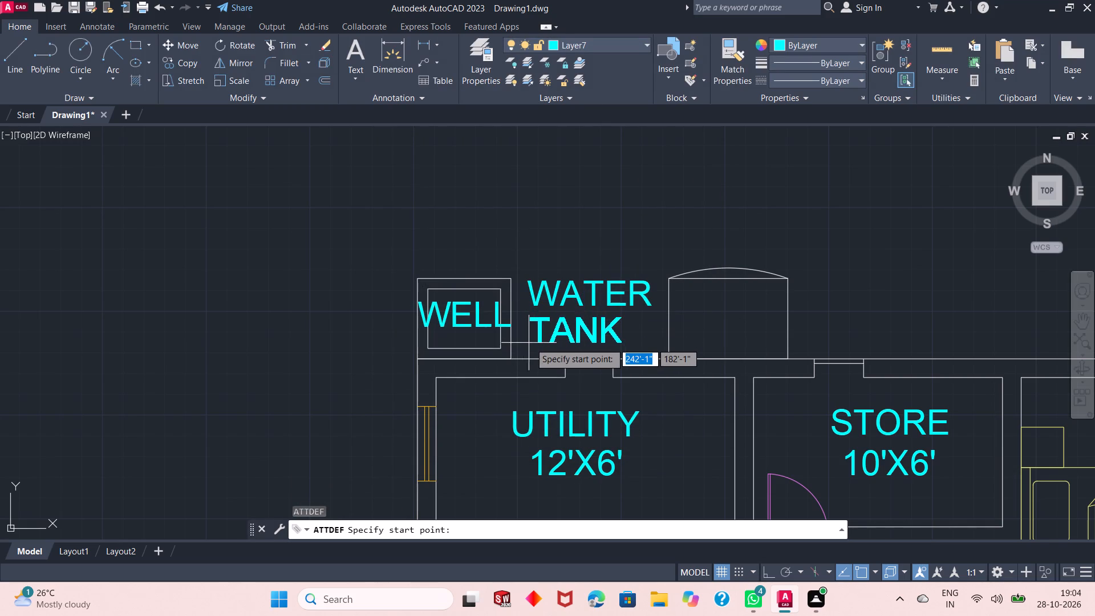
pyautogui.click(540, 339)
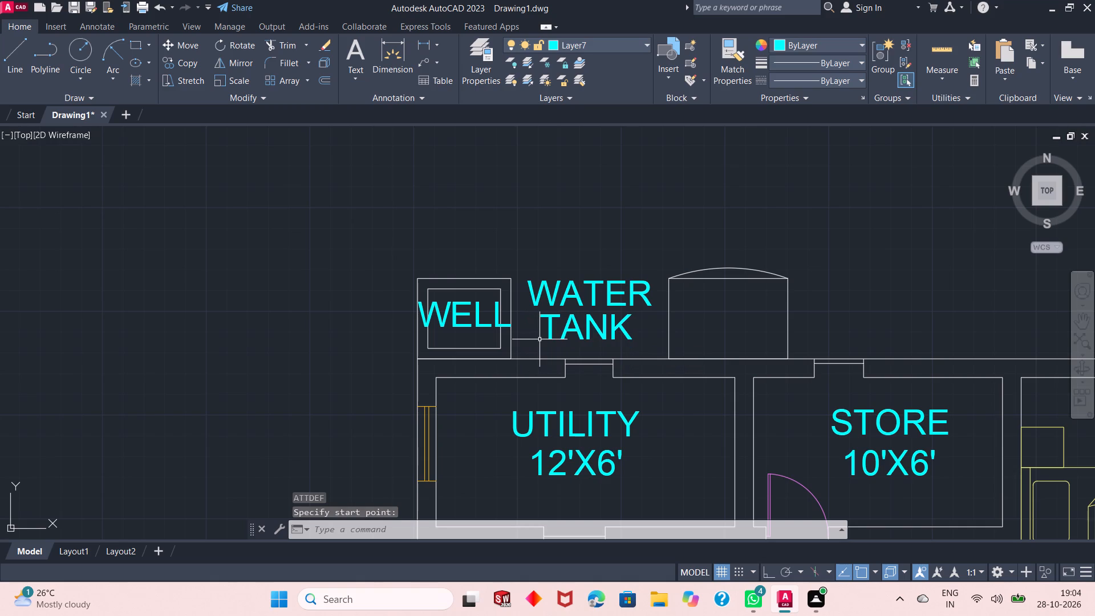
# Place another attribute label WELL east of the arch-topped outline, north of the 10'X6' STORE beside UTILITY.
pyautogui.press('space')
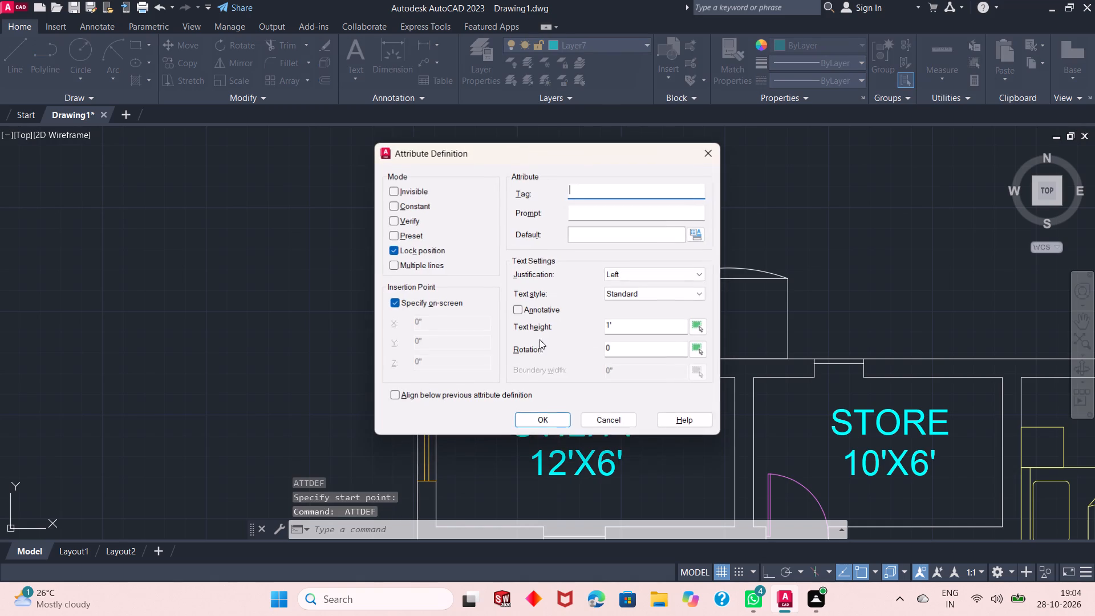
pyautogui.write('WEJ')
pyautogui.press('BackSpace')
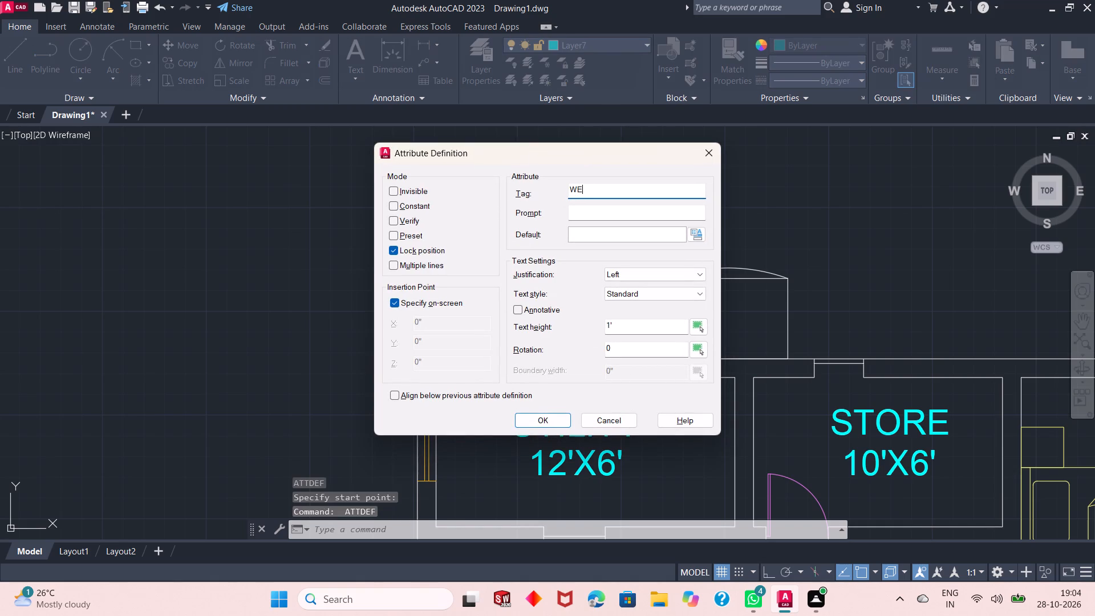
pyautogui.write('LL')
pyautogui.press('Return')
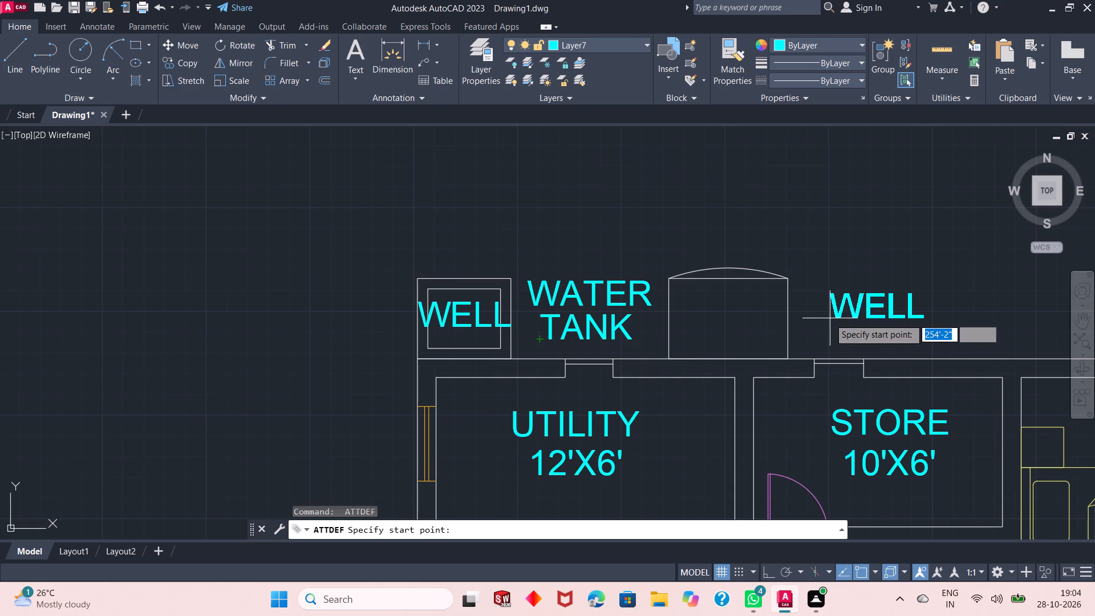
pyautogui.click(826, 310)
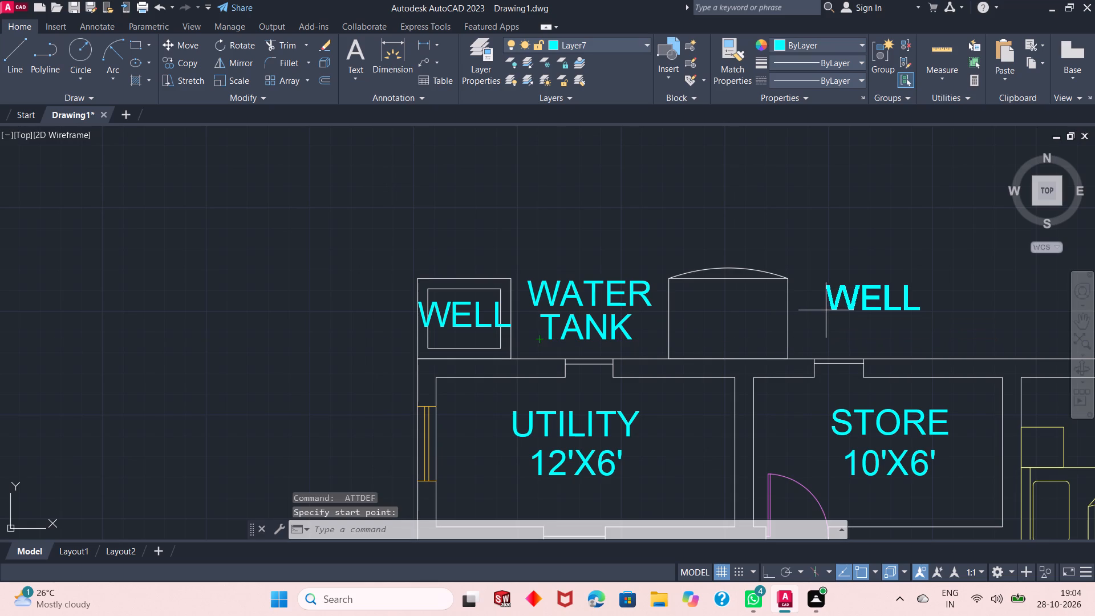
# Make layer 0 the current layer.
pyautogui.click(615, 43)
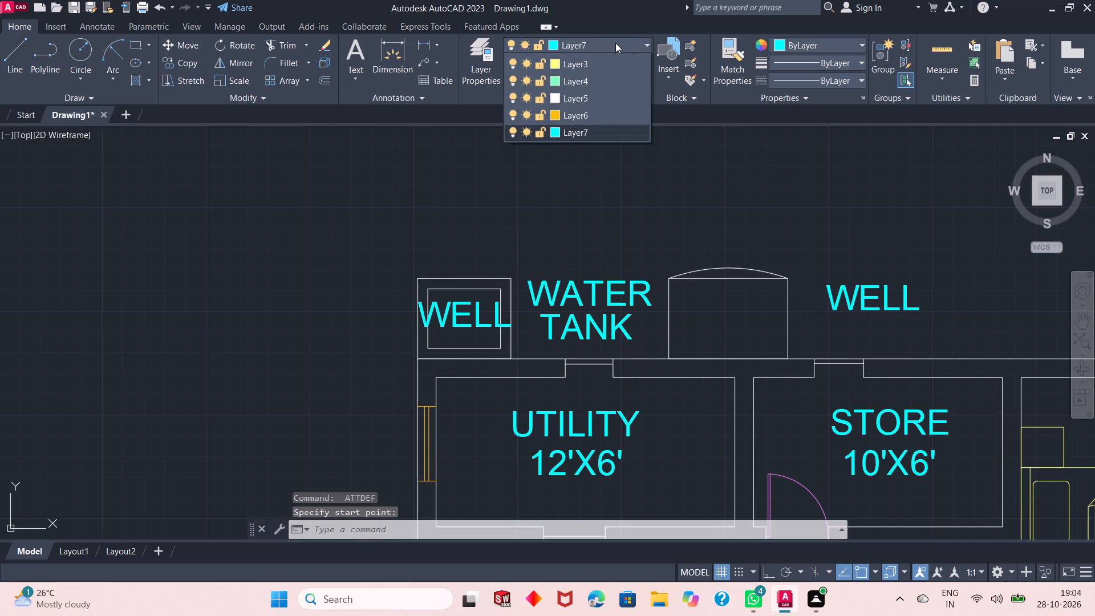
pyautogui.click(615, 58)
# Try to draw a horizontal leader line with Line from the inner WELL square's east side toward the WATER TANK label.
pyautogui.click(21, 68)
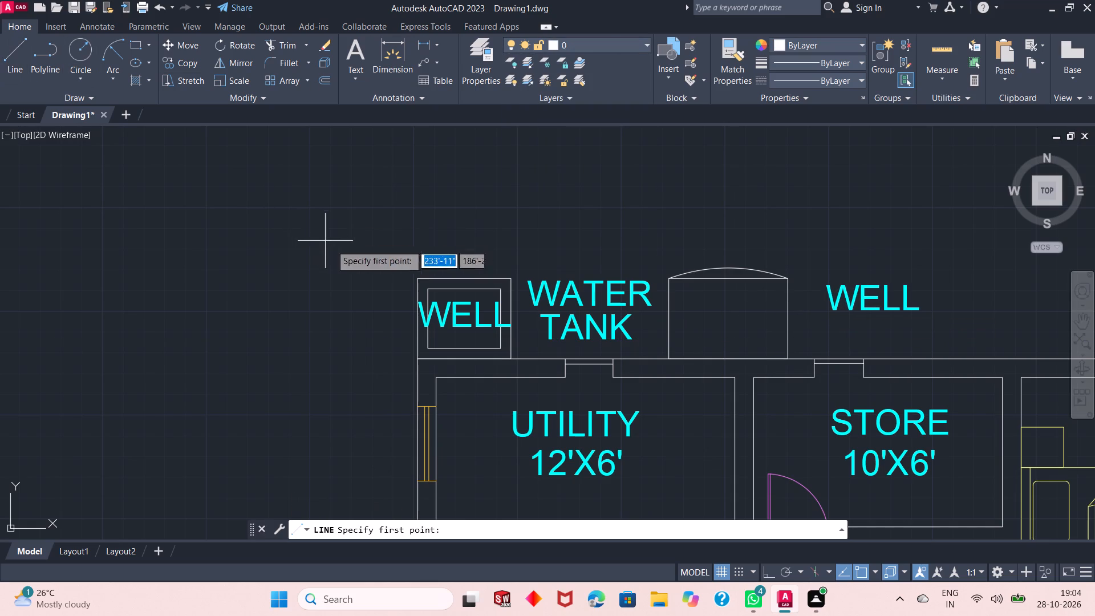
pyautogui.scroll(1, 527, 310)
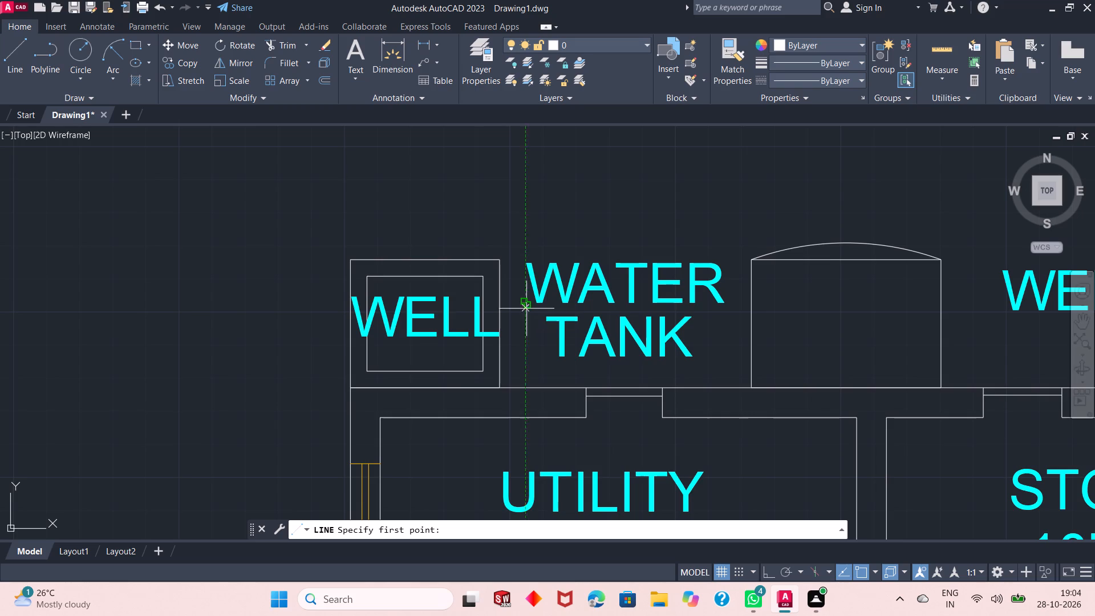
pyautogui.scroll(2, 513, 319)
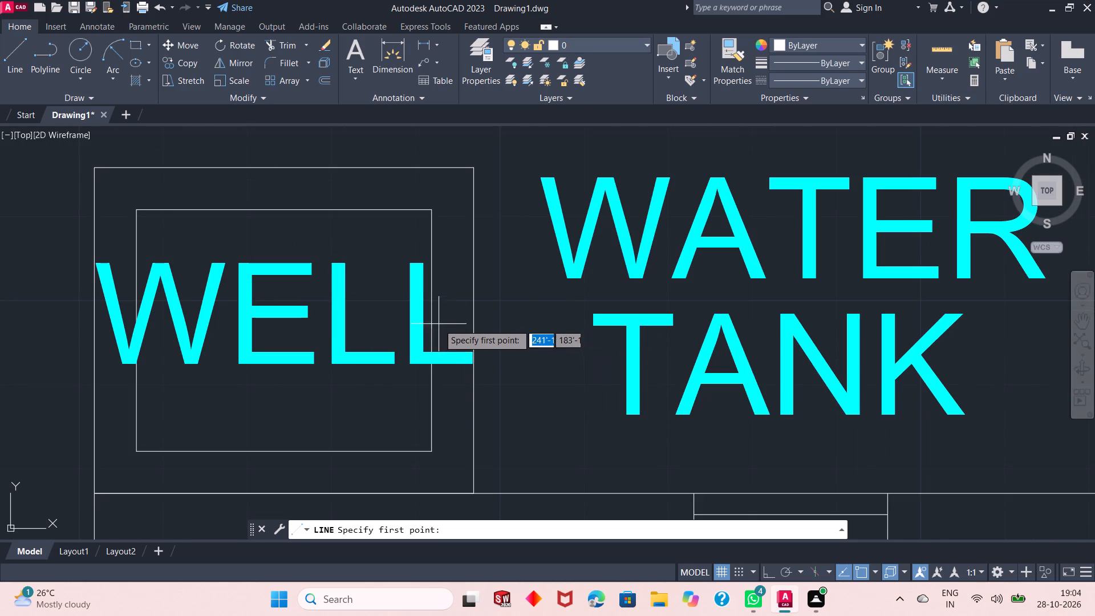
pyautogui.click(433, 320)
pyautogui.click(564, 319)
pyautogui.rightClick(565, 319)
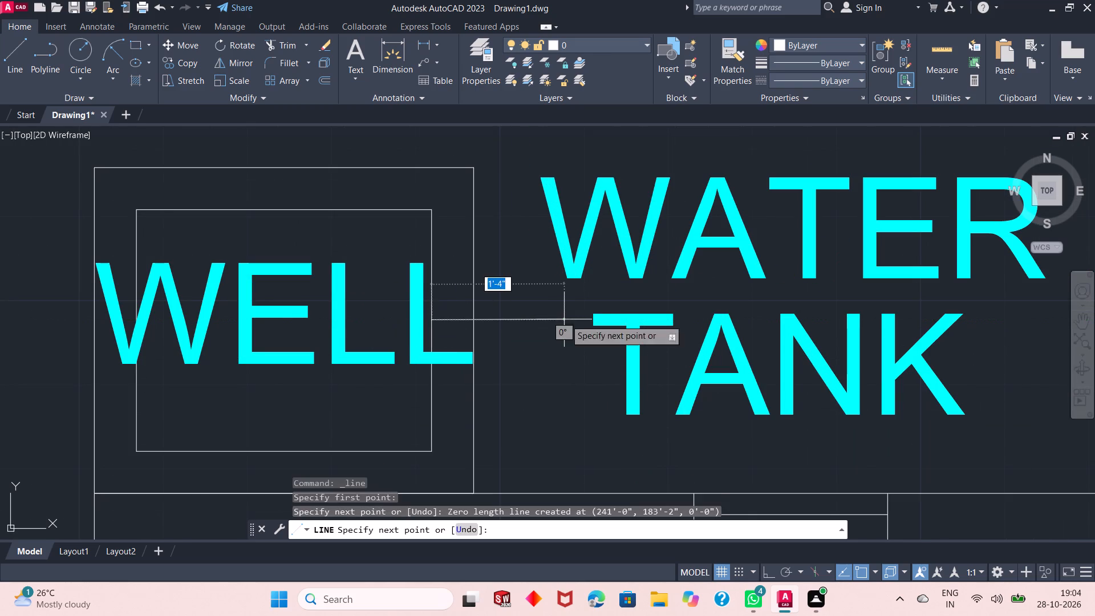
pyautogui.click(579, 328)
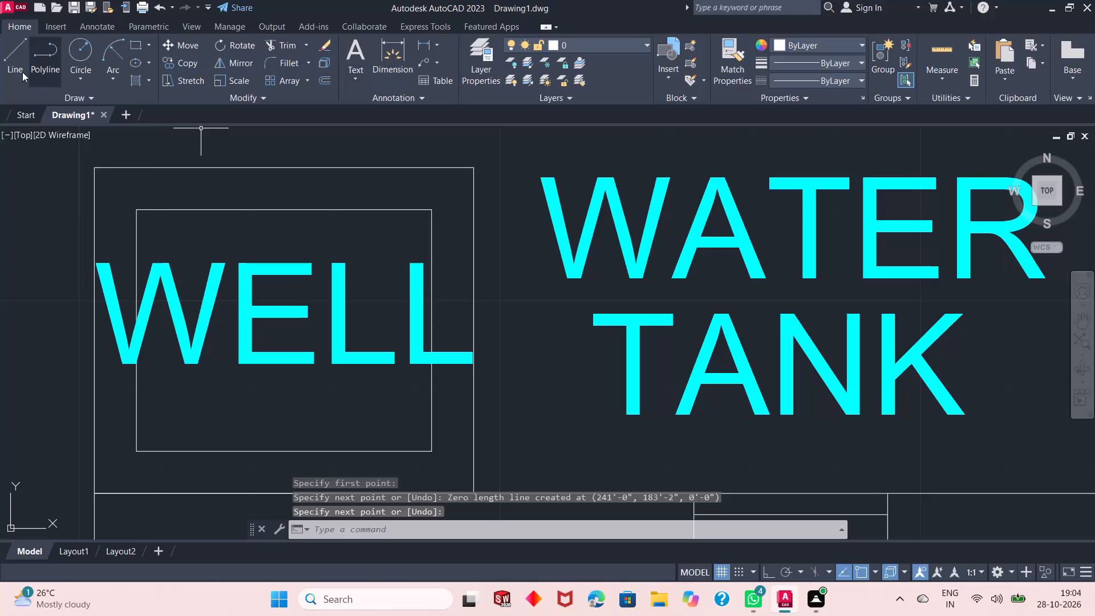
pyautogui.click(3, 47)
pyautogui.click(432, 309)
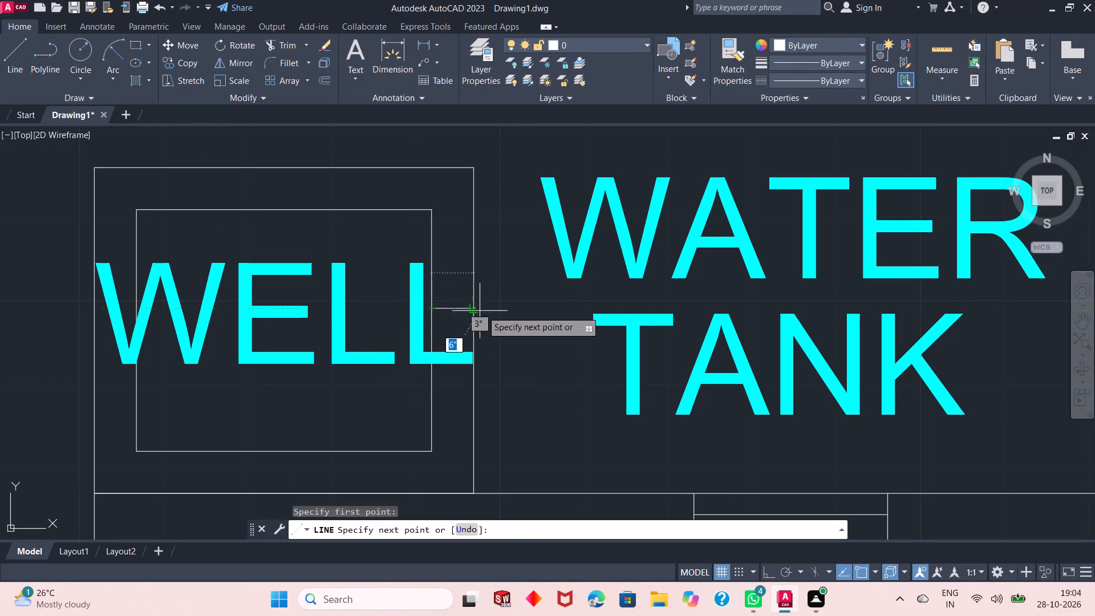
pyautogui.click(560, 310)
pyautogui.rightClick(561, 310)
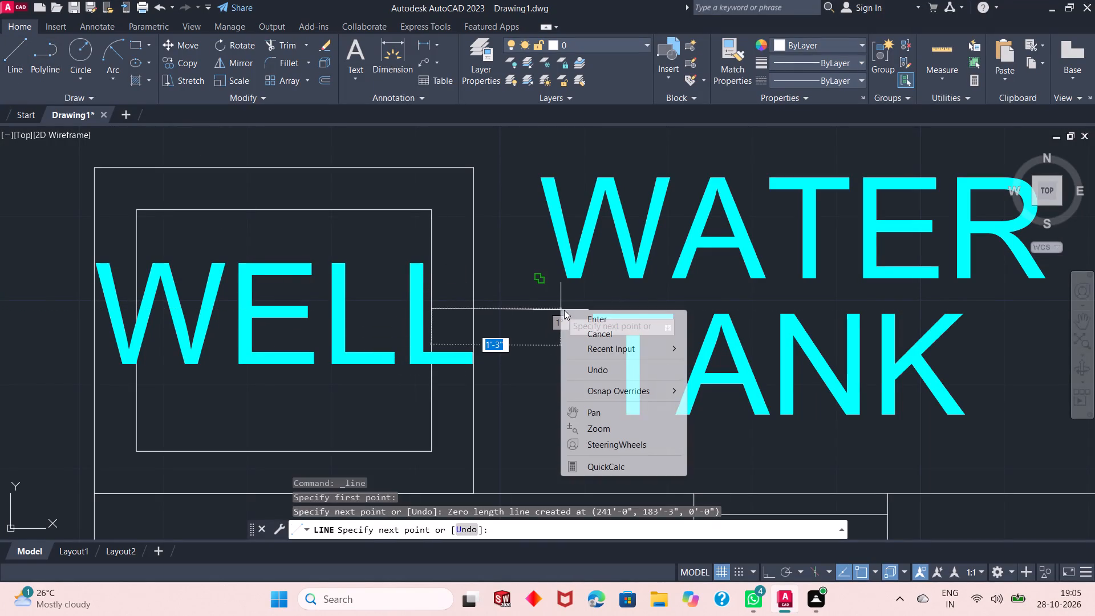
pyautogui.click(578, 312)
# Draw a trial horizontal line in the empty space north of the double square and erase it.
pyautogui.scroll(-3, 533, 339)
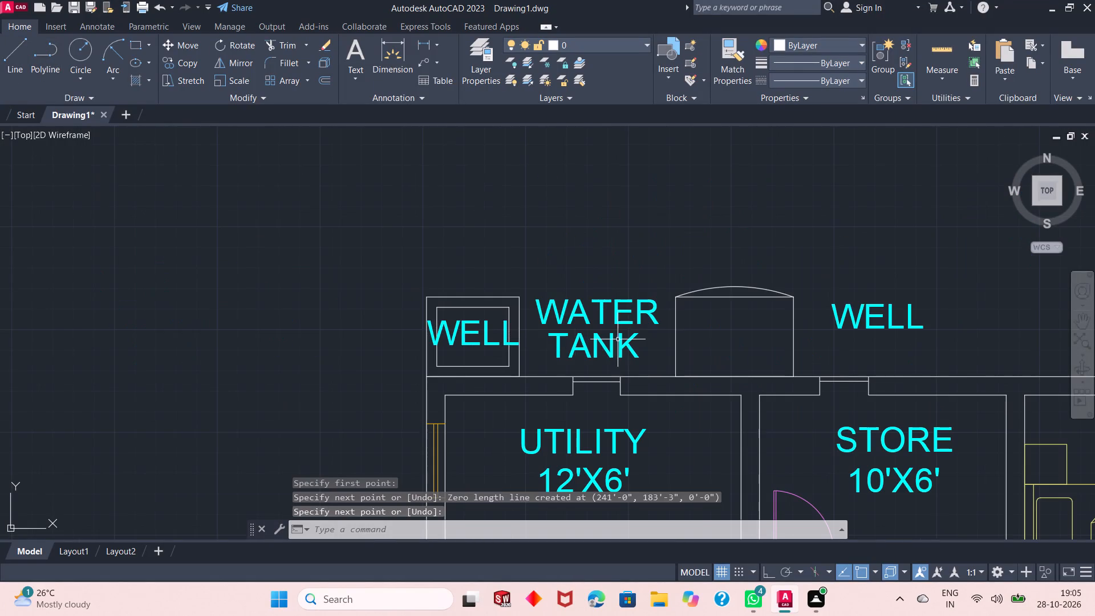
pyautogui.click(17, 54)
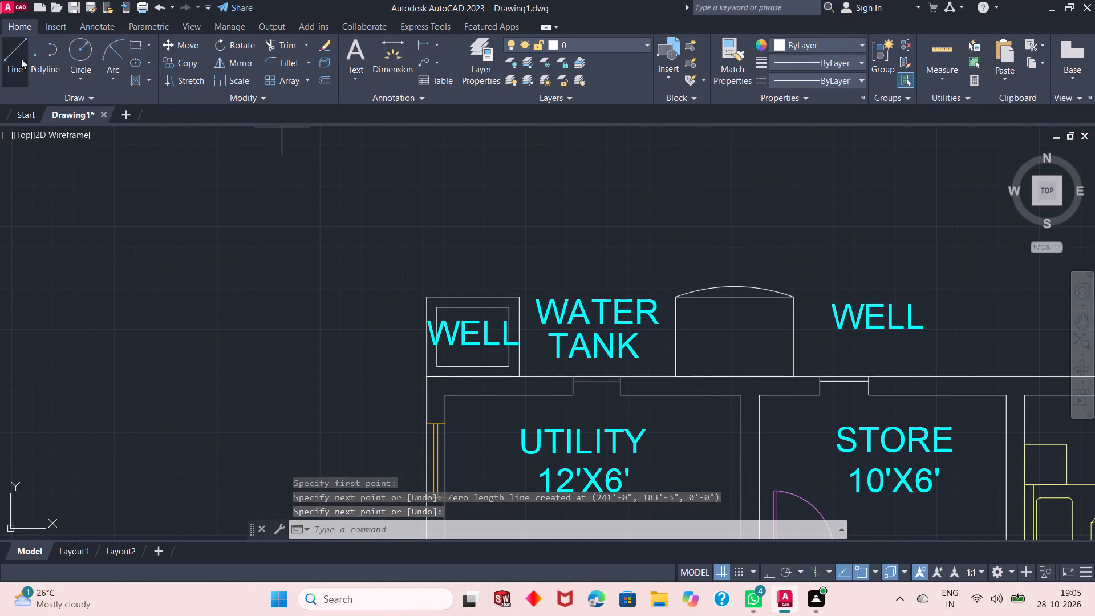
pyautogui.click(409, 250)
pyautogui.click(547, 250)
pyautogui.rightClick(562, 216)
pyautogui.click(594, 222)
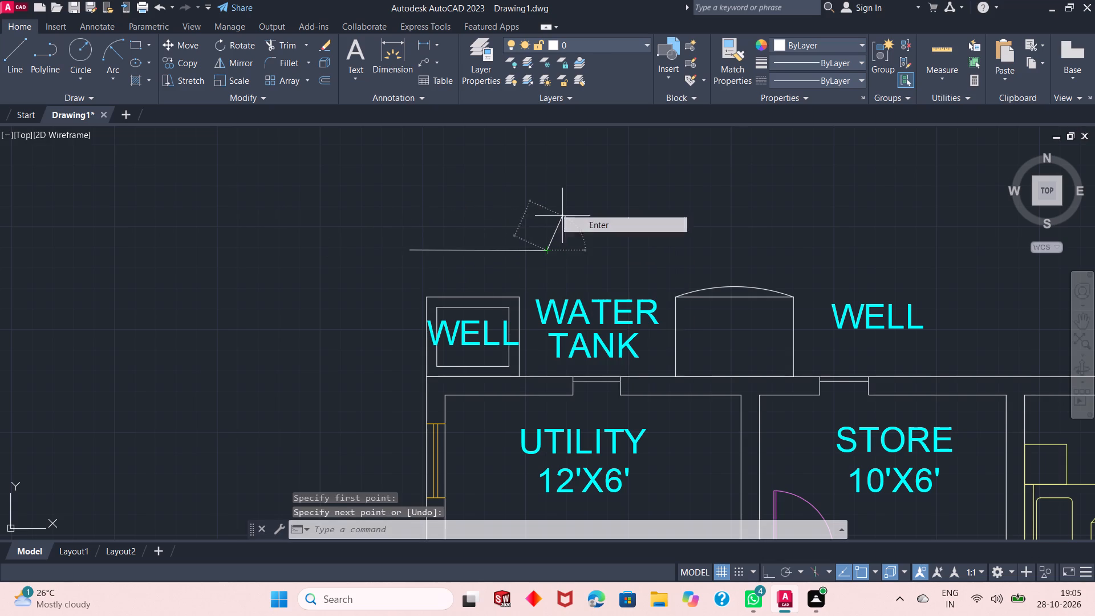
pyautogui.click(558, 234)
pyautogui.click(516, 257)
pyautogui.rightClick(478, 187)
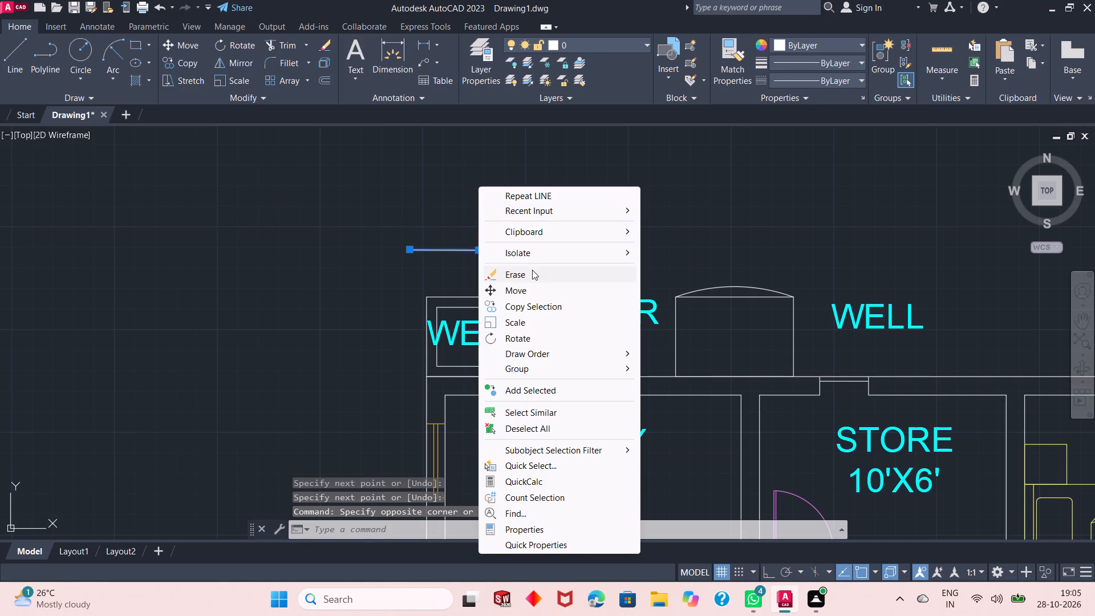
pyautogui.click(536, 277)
# Draw a horizontal leader line from the inner WELL square's east side to about 10 inches beyond the outer square, toward WATER TANK.
pyautogui.scroll(1, 592, 364)
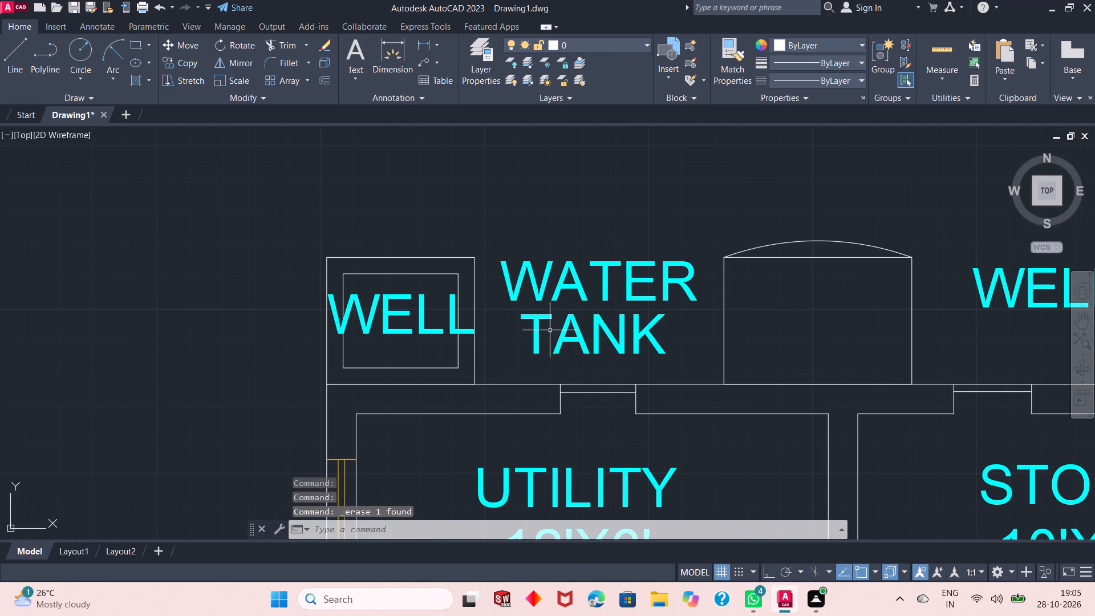
pyautogui.click(10, 55)
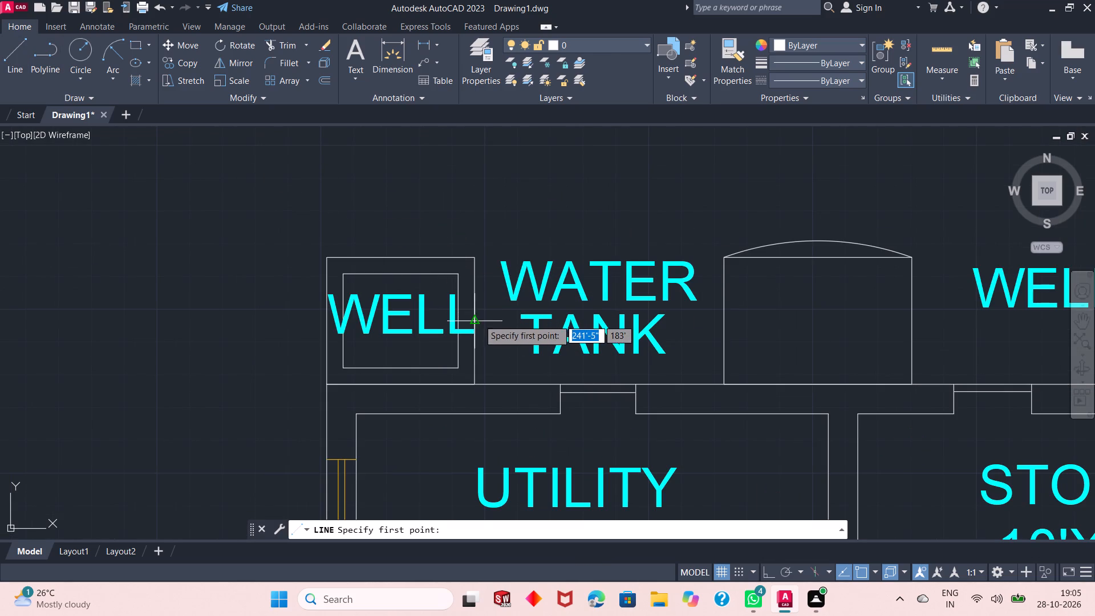
pyautogui.click(477, 318)
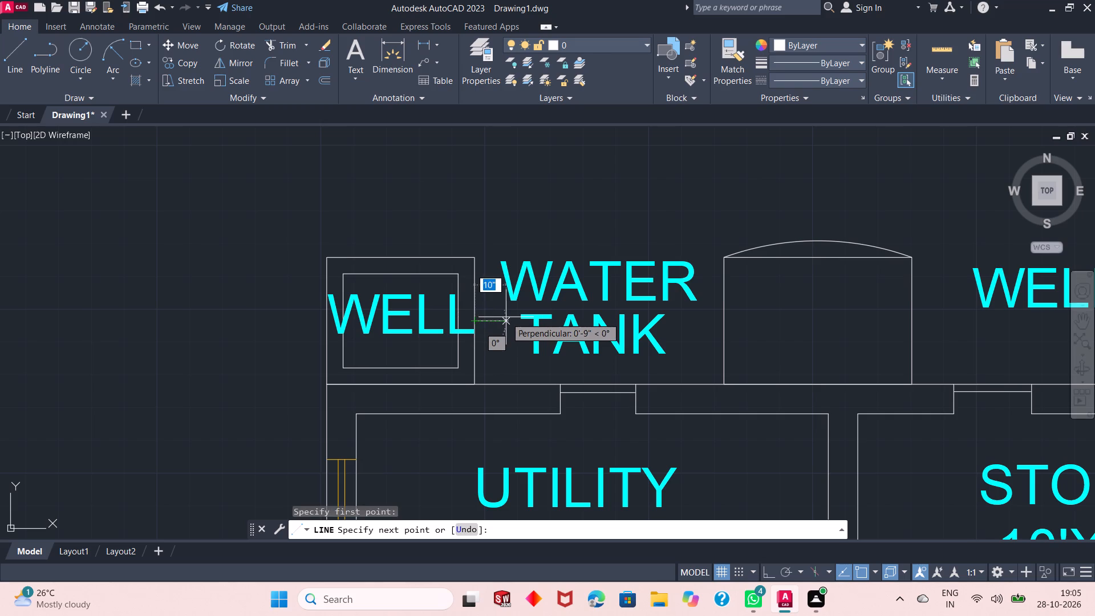
pyautogui.click(509, 317)
pyautogui.rightClick(509, 316)
pyautogui.click(521, 318)
pyautogui.scroll(2, 473, 325)
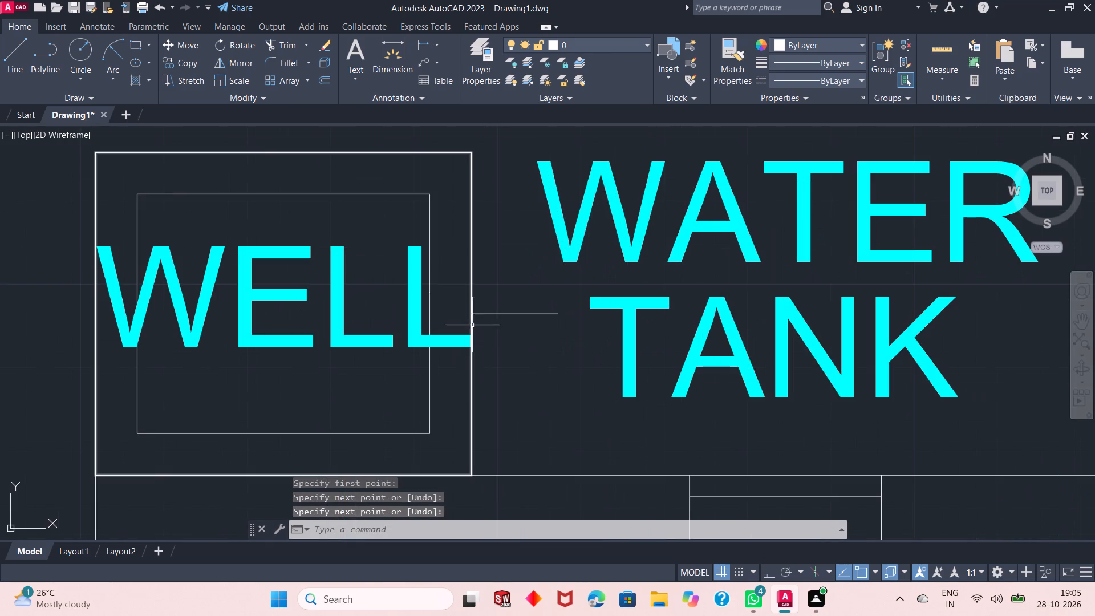
pyautogui.click(2, 60)
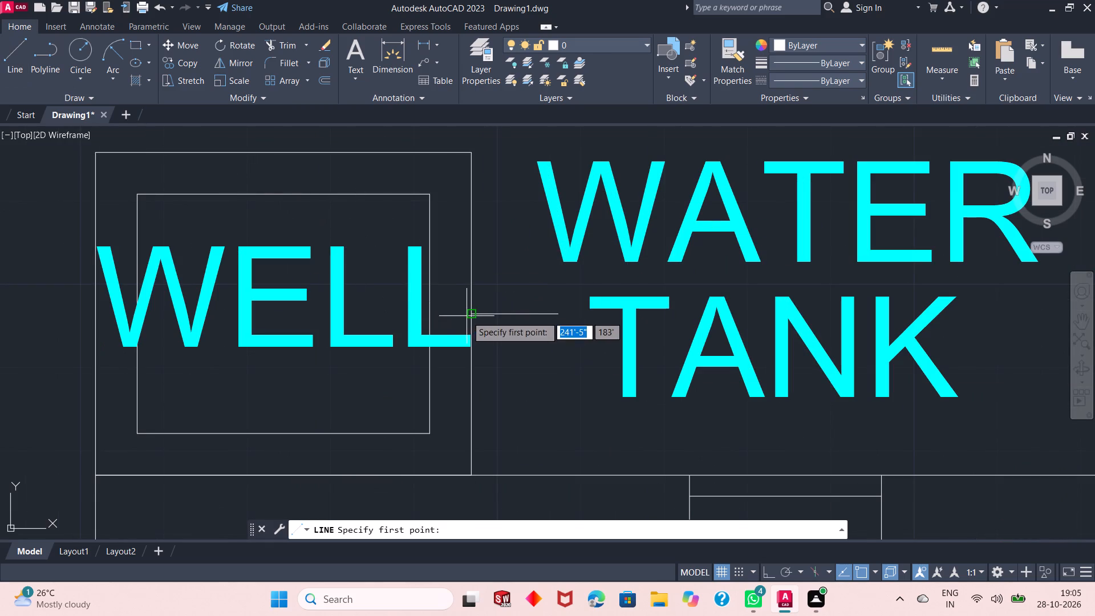
pyautogui.click(467, 316)
pyautogui.click(428, 316)
pyautogui.rightClick(439, 302)
pyautogui.click(465, 313)
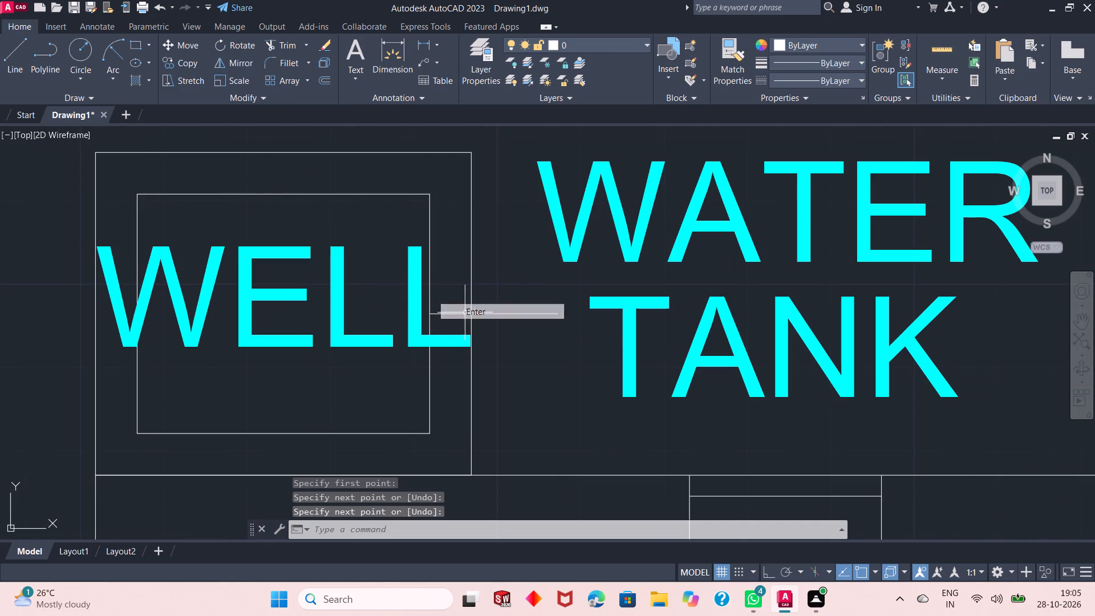
# Draw a two-stroke arrowhead with Line where the leader meets the inner WELL square, each stroke about 3 to 4 inches long.
pyautogui.click(0, 56)
pyautogui.click(14, 61)
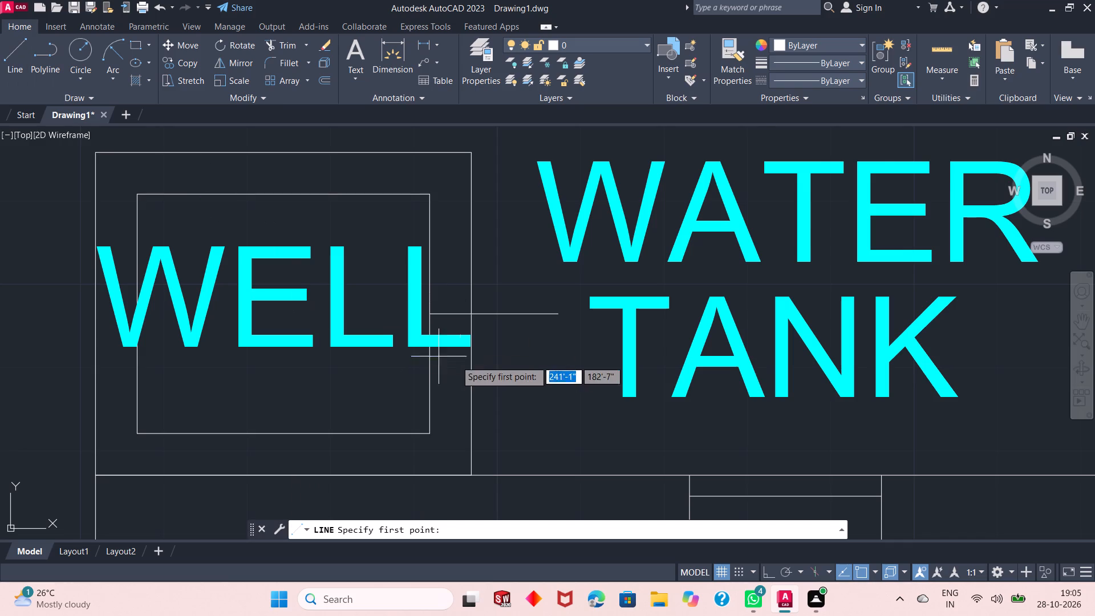
pyautogui.scroll(1, 456, 362)
pyautogui.click(408, 285)
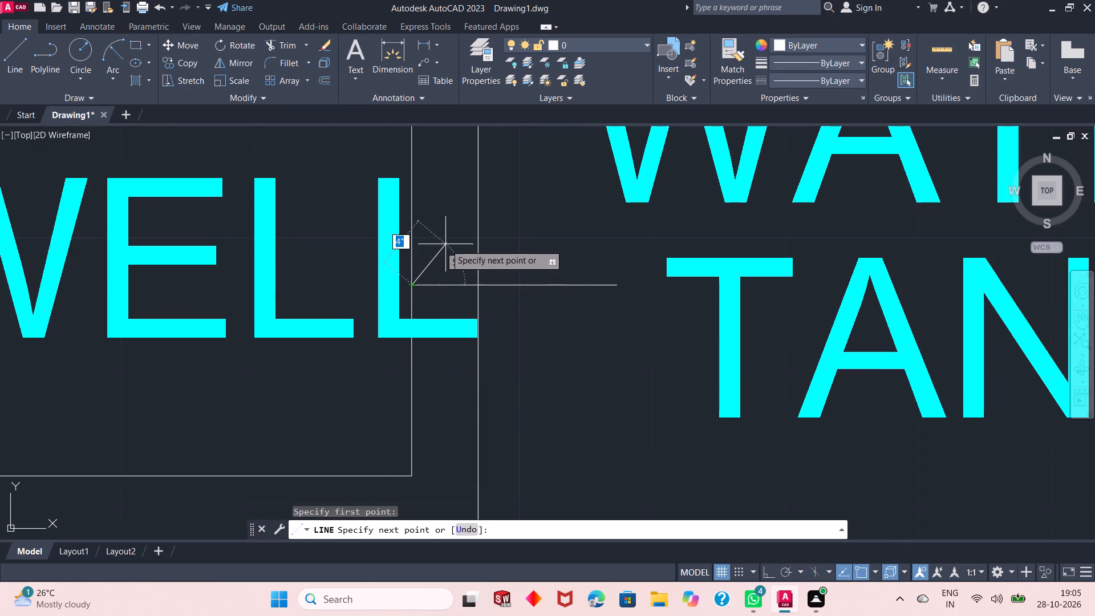
pyautogui.click(446, 244)
pyautogui.rightClick(446, 244)
pyautogui.click(460, 248)
pyautogui.rightClick(439, 214)
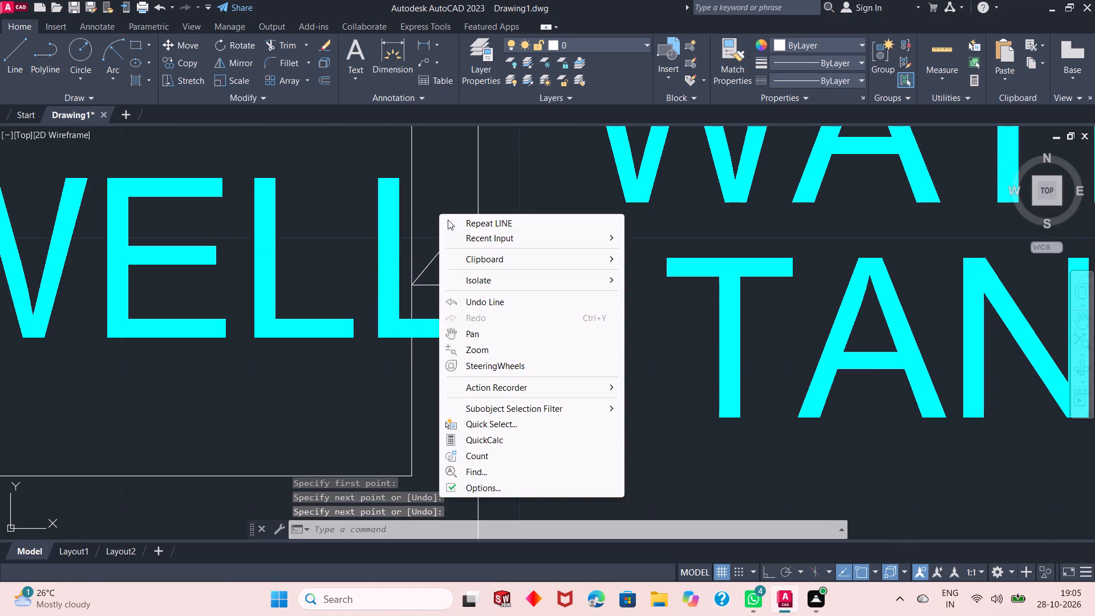
pyautogui.click(448, 220)
pyautogui.click(409, 288)
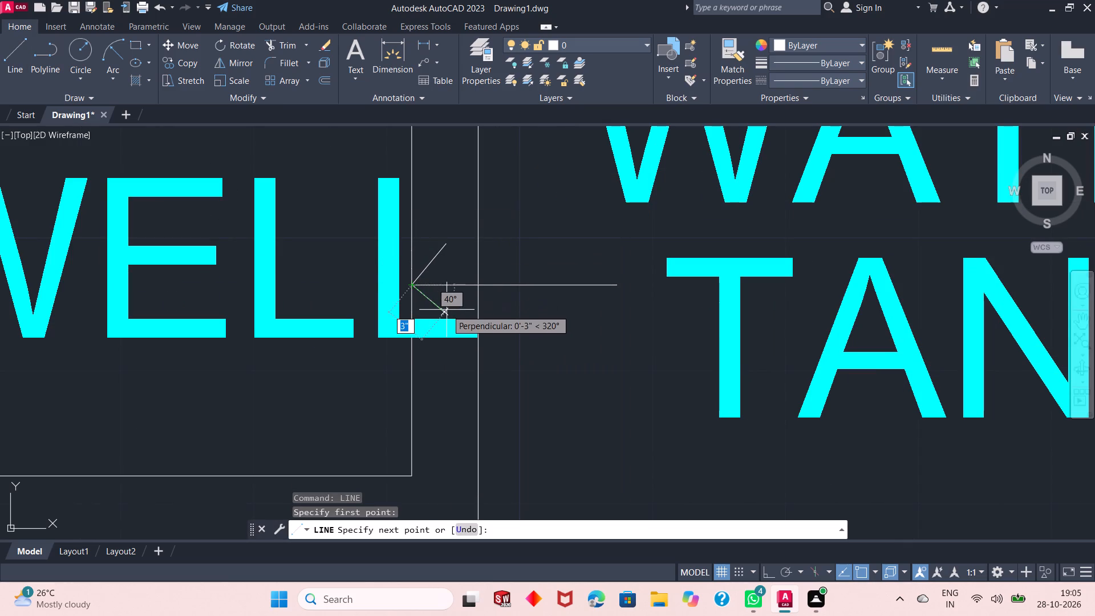
pyautogui.click(447, 310)
pyautogui.rightClick(456, 277)
pyautogui.click(472, 283)
# Draw a horizontal leader line about 1'-1" long from the arch-topped outline's east side toward the eastern WELL label.
pyautogui.scroll(-2, 419, 353)
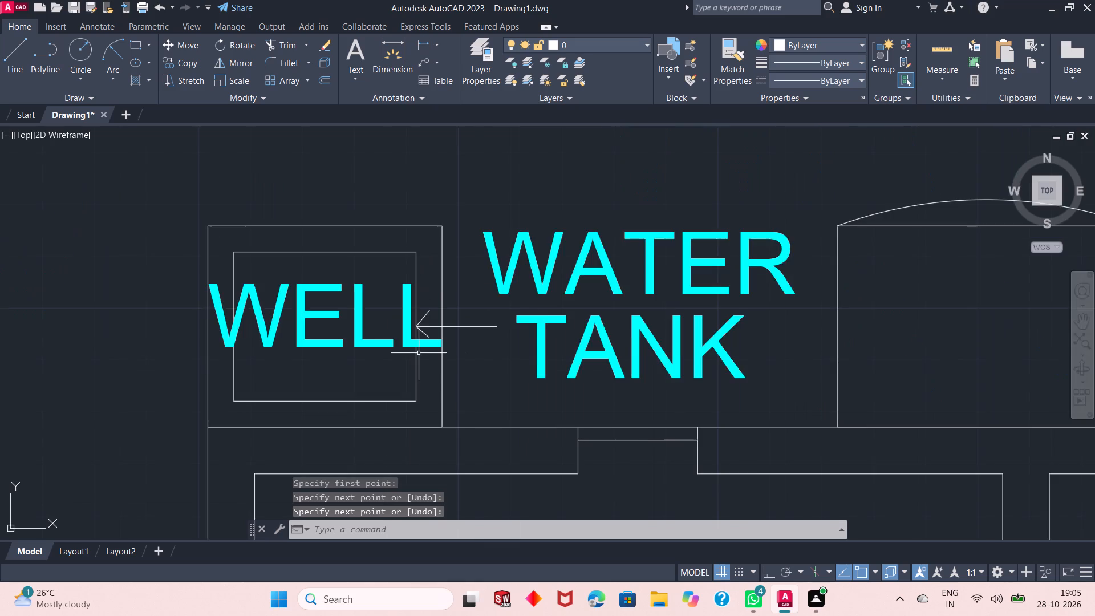
pyautogui.scroll(-2, 417, 353)
pyautogui.scroll(2, 749, 330)
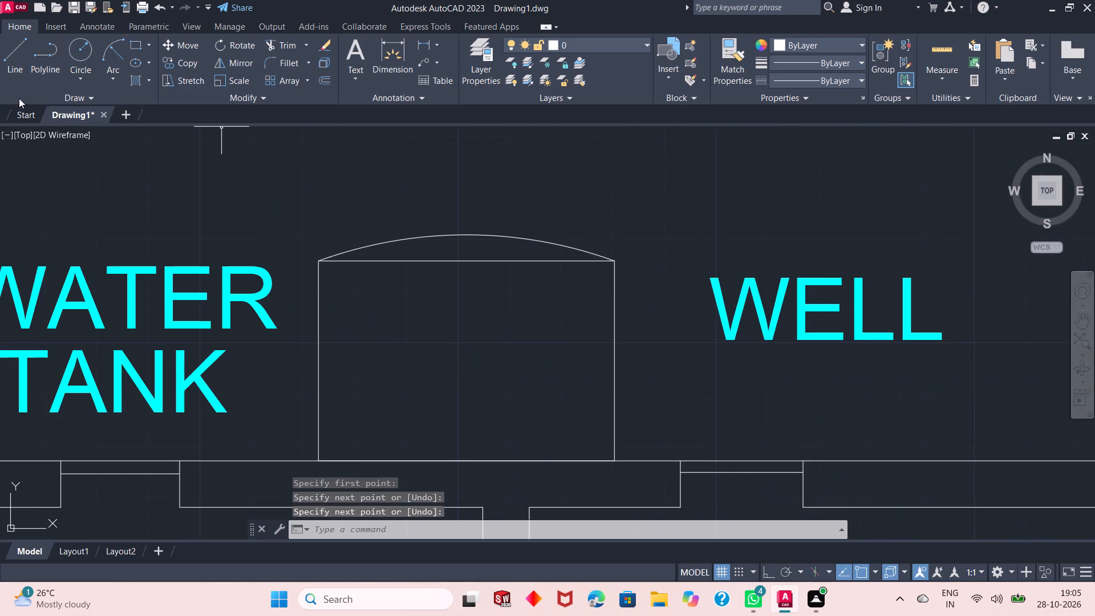
pyautogui.click(9, 58)
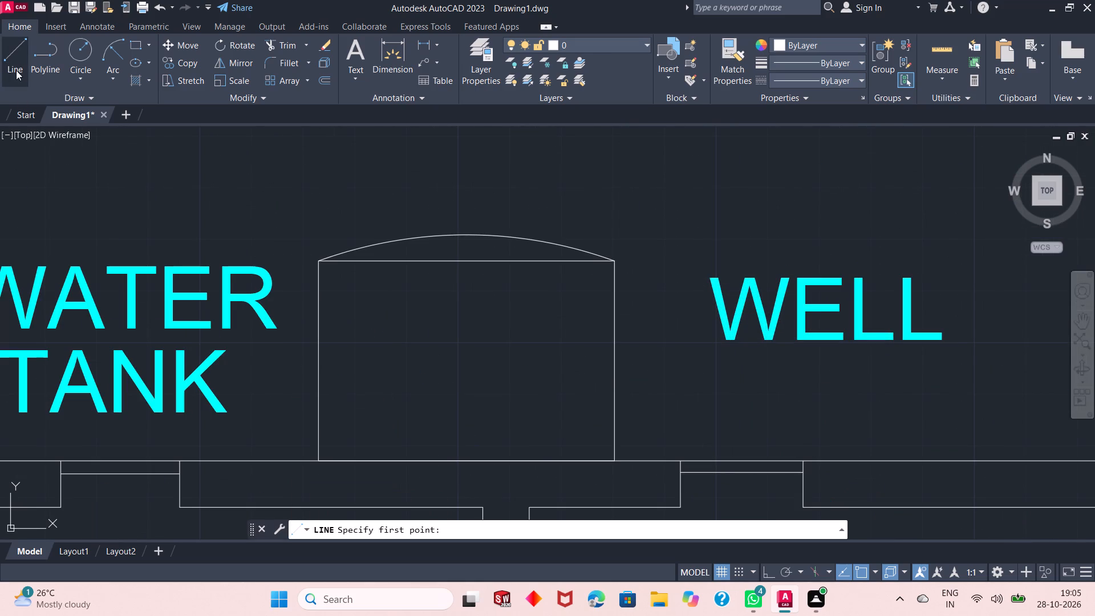
pyautogui.click(615, 307)
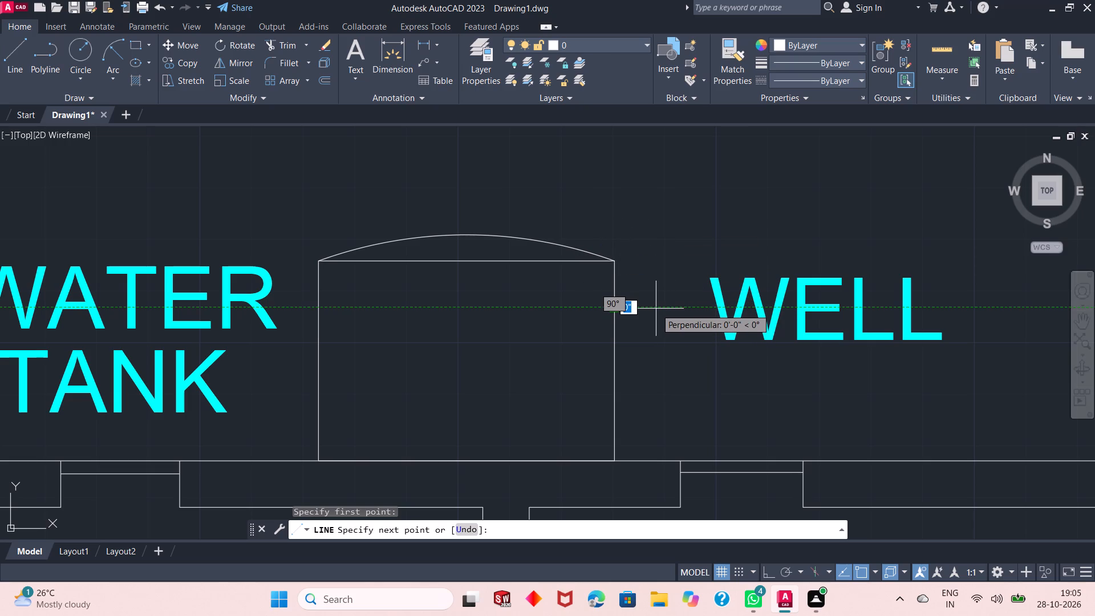
pyautogui.click(680, 305)
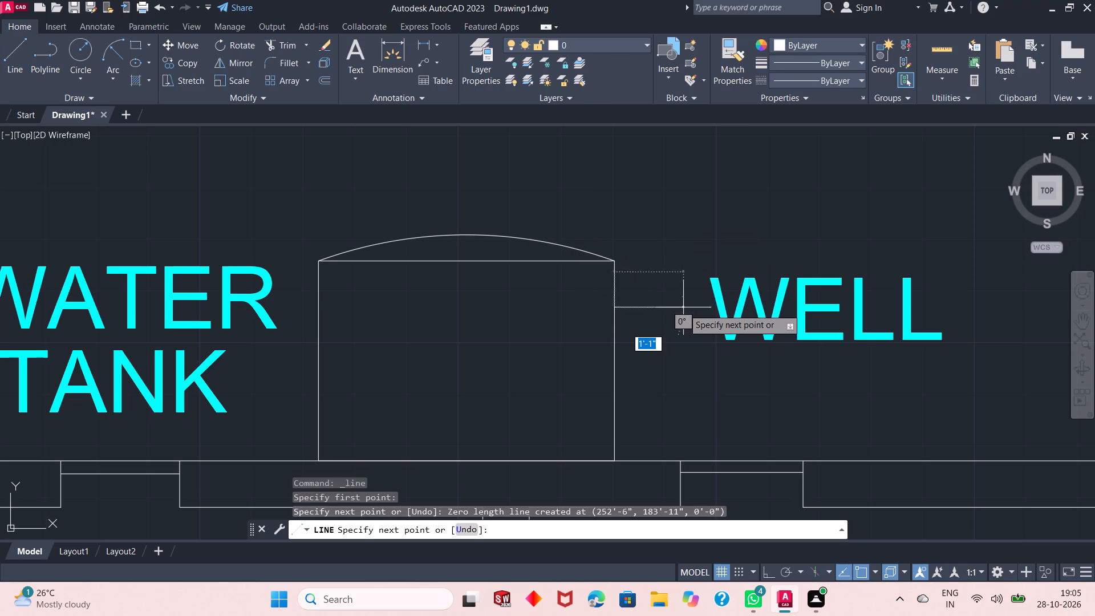
pyautogui.click(687, 307)
pyautogui.rightClick(680, 270)
pyautogui.click(703, 287)
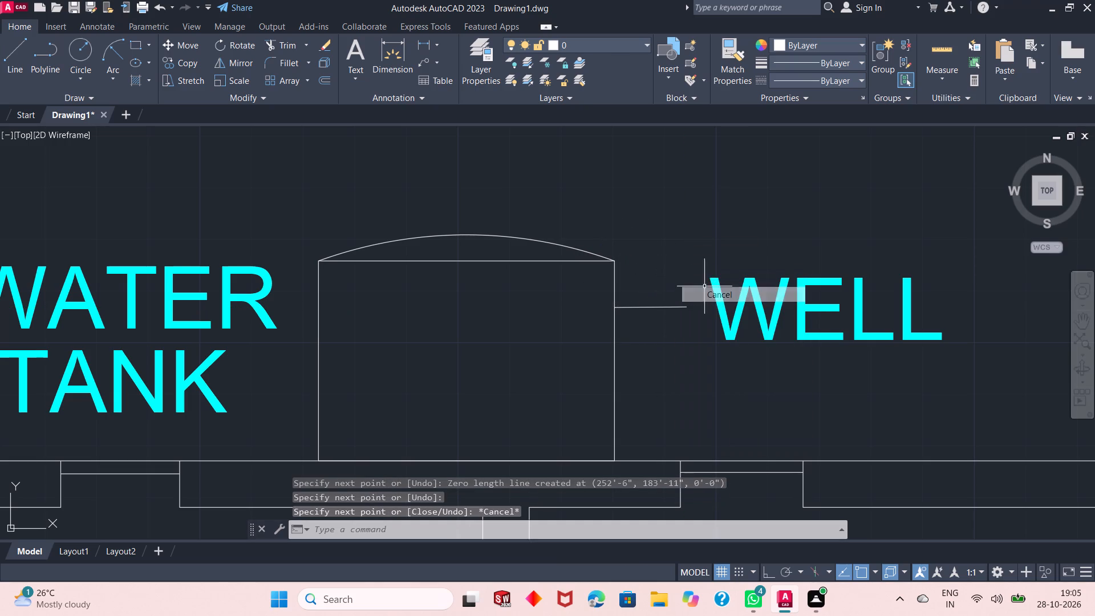
# Draw a two-stroke arrowhead with Line at the leader's end on the arch-topped outline, each stroke about 4 inches long.
pyautogui.rightClick(575, 232)
pyautogui.click(602, 238)
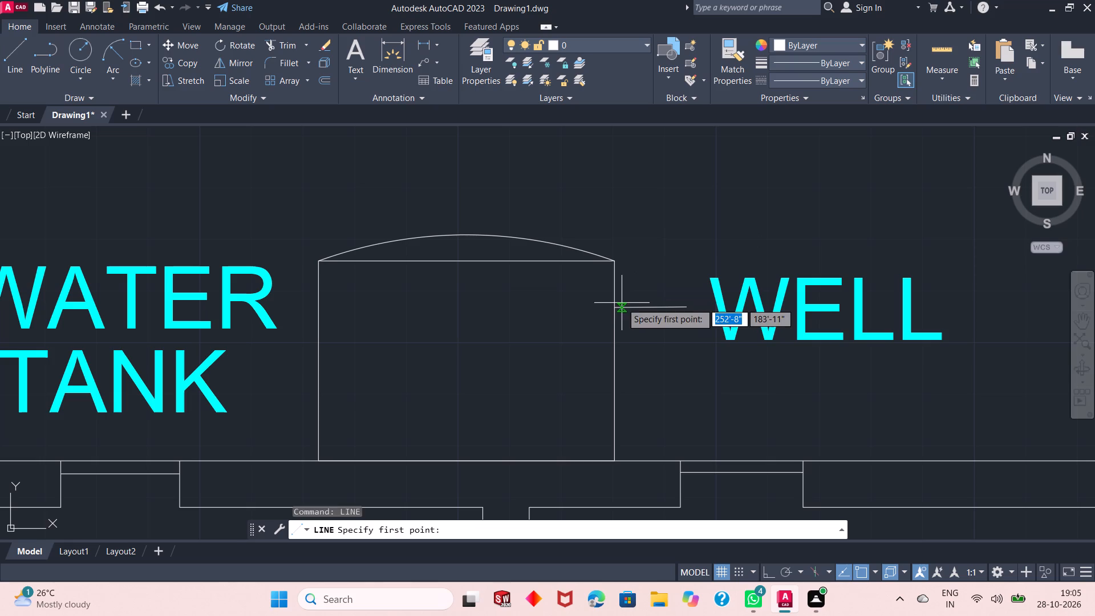
pyautogui.click(614, 307)
pyautogui.click(638, 285)
pyautogui.rightClick(638, 285)
pyautogui.click(651, 289)
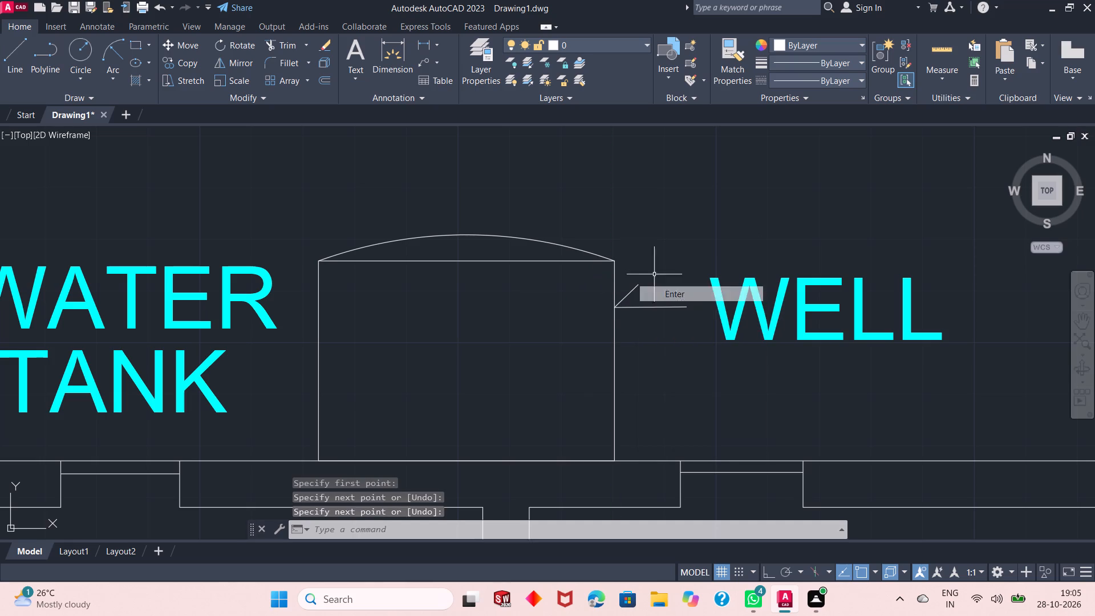
pyautogui.rightClick(644, 228)
pyautogui.click(662, 234)
pyautogui.click(617, 310)
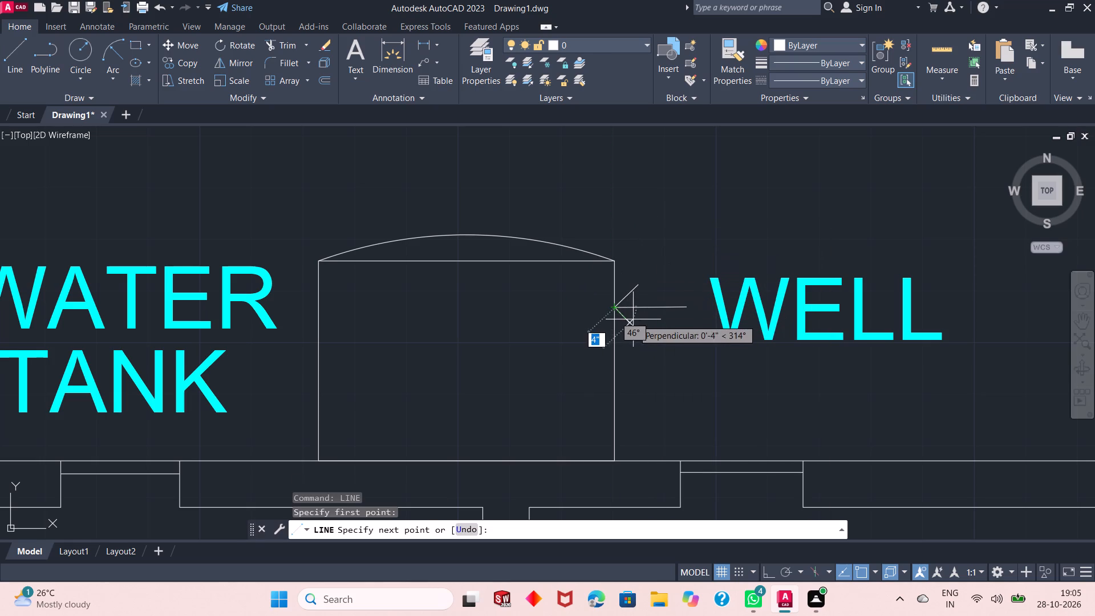
pyautogui.click(636, 321)
pyautogui.rightClick(637, 321)
pyautogui.click(657, 325)
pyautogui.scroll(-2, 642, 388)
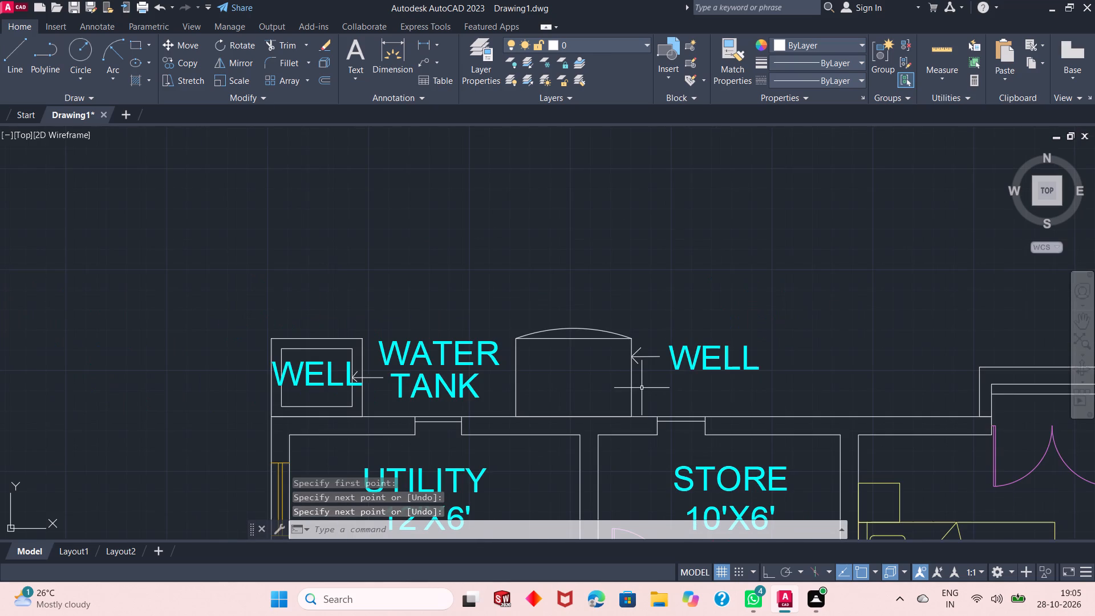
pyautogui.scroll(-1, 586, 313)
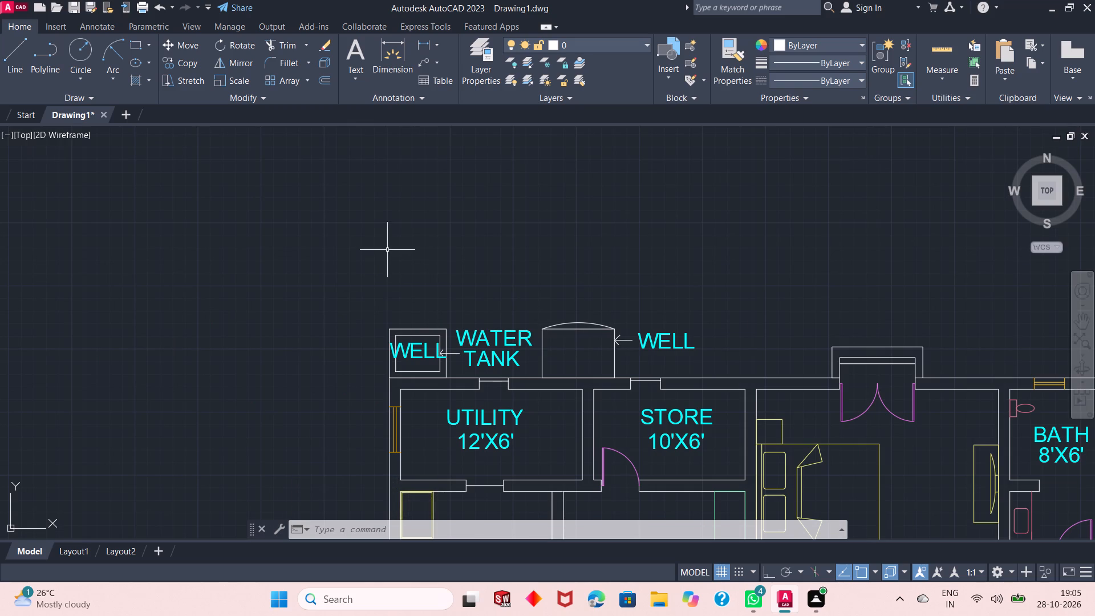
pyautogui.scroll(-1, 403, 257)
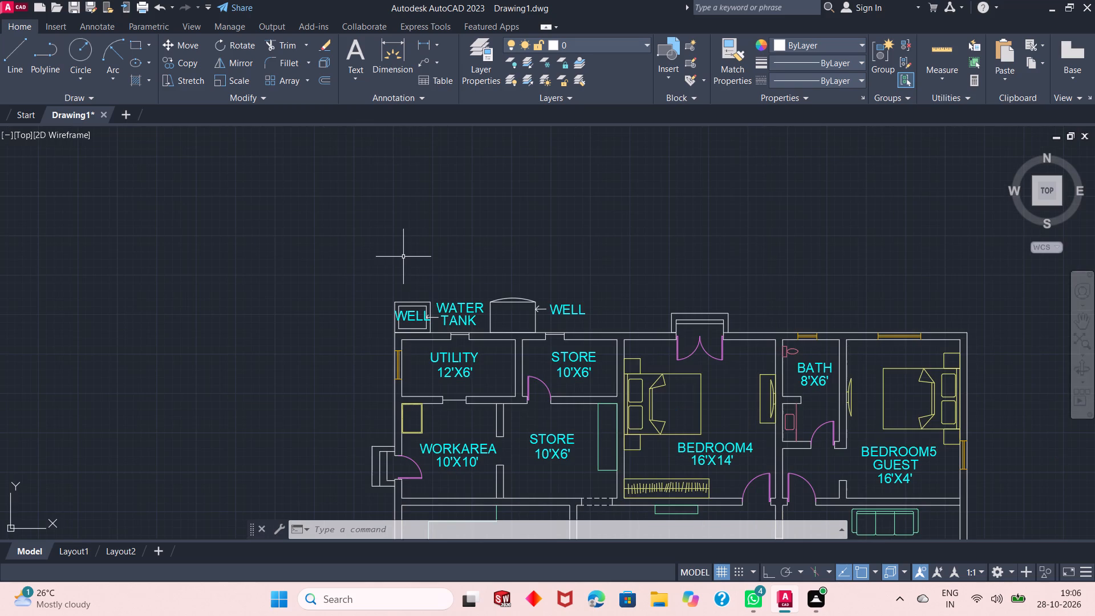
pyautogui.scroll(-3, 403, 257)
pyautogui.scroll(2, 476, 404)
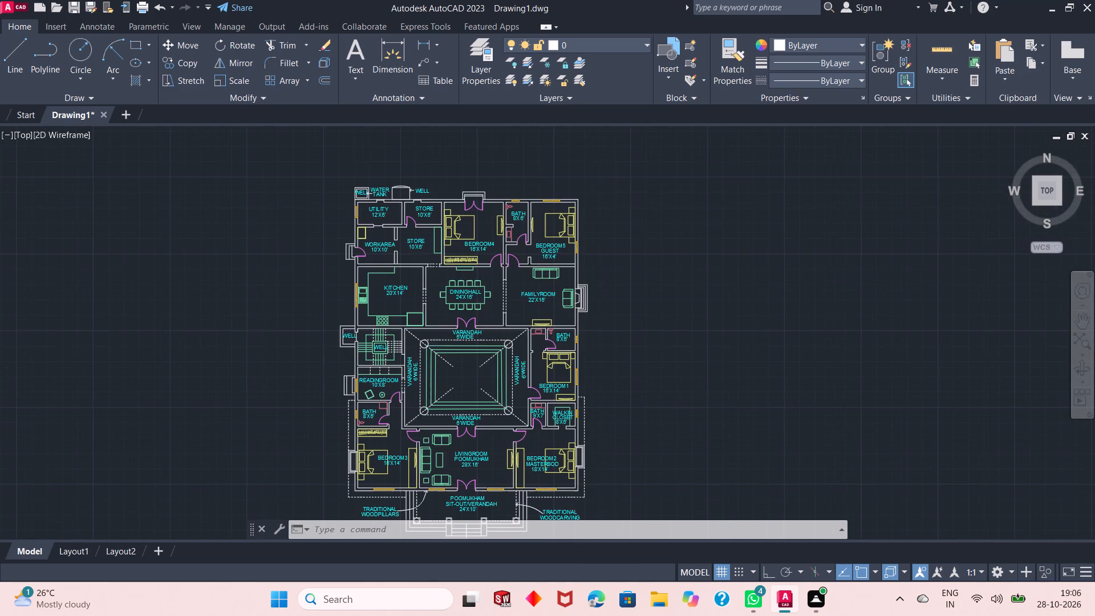
# Hatch the recess in the family room's east wall, around the tapered niche, with the ANSI37 pattern.
pyautogui.scroll(-1, 461, 465)
pyautogui.scroll(1, 413, 212)
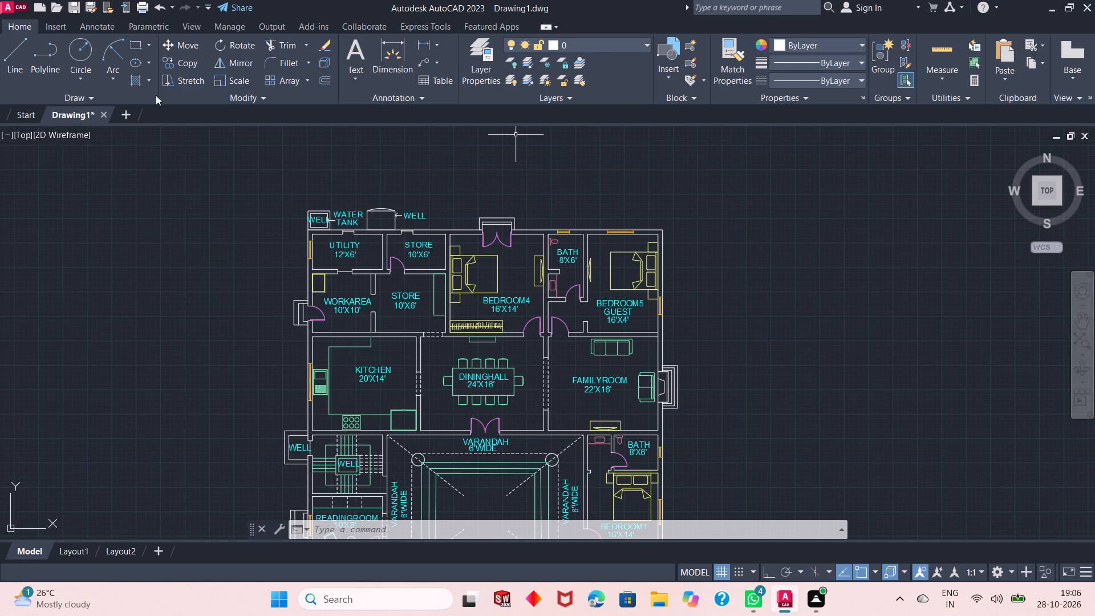
pyautogui.click(154, 80)
pyautogui.click(145, 81)
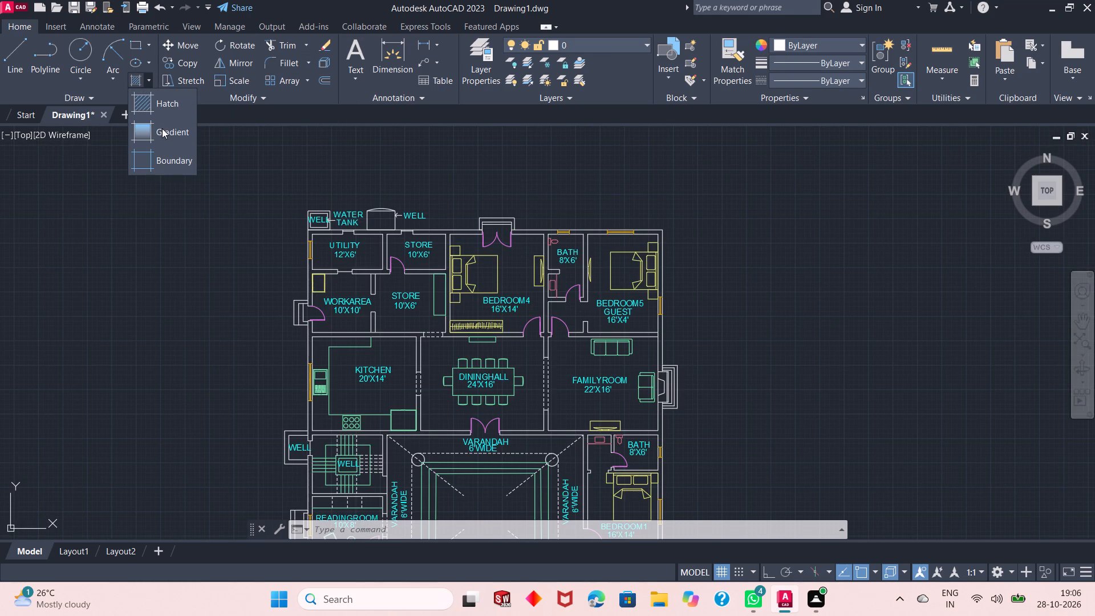
pyautogui.click(169, 108)
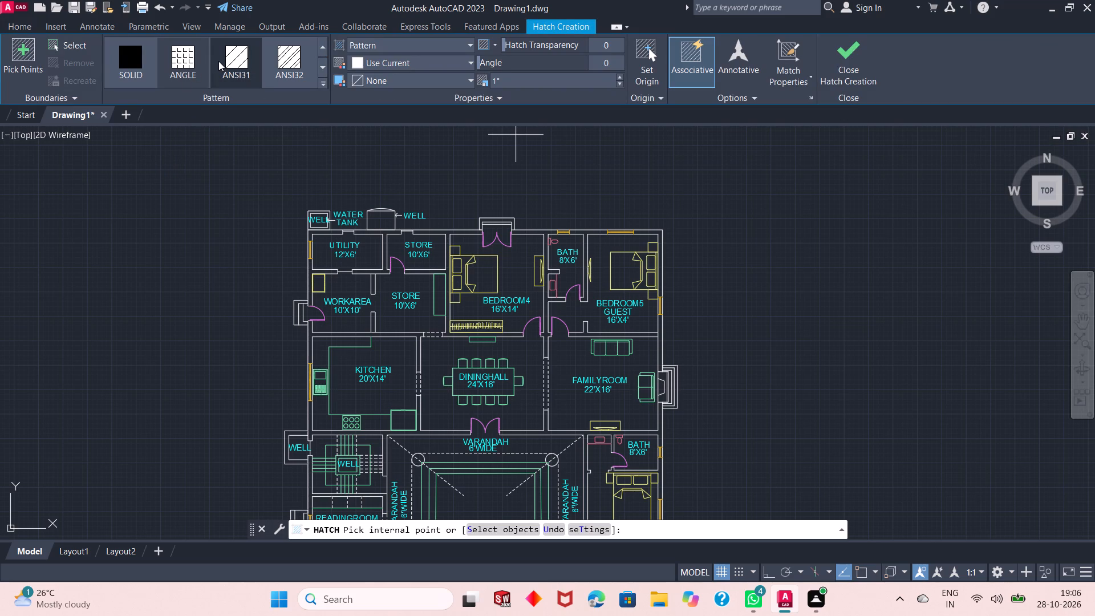
pyautogui.click(319, 67)
pyautogui.click(319, 67)
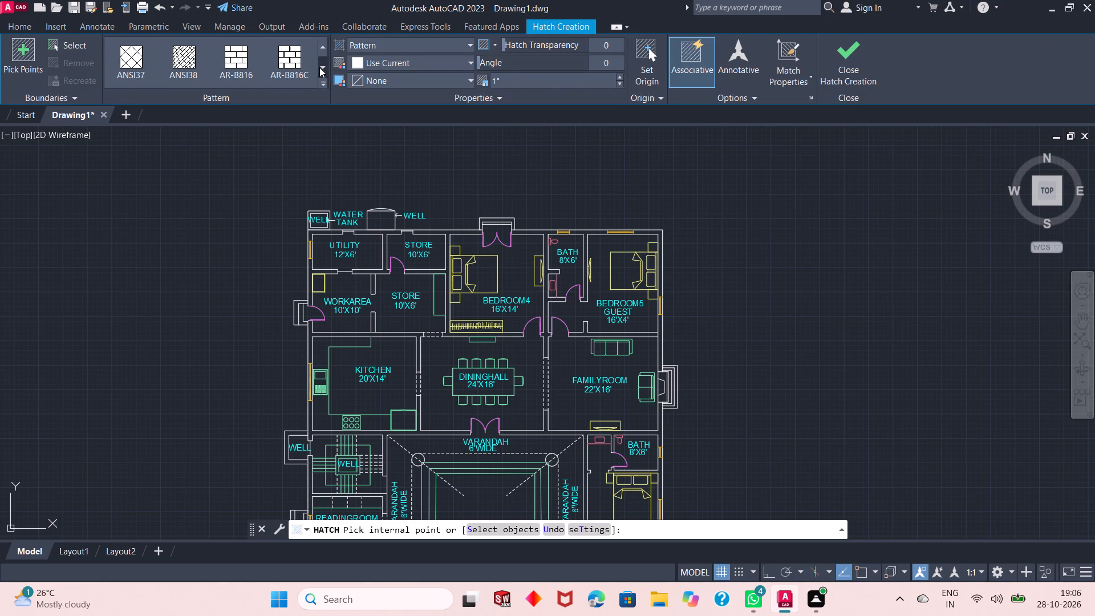
pyautogui.click(319, 67)
pyautogui.click(319, 65)
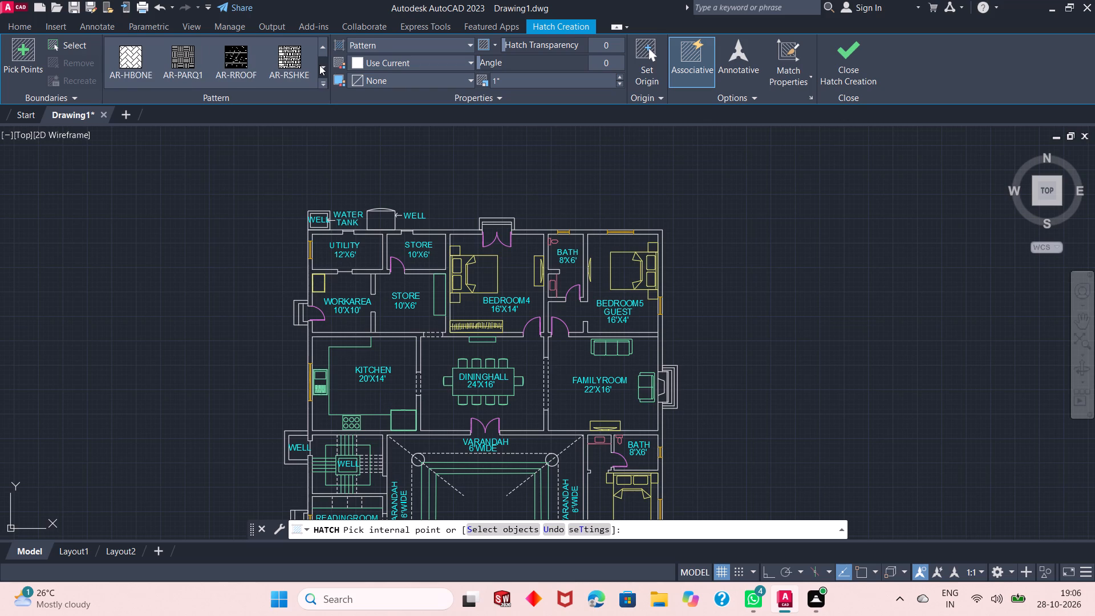
pyautogui.click(319, 48)
pyautogui.click(328, 67)
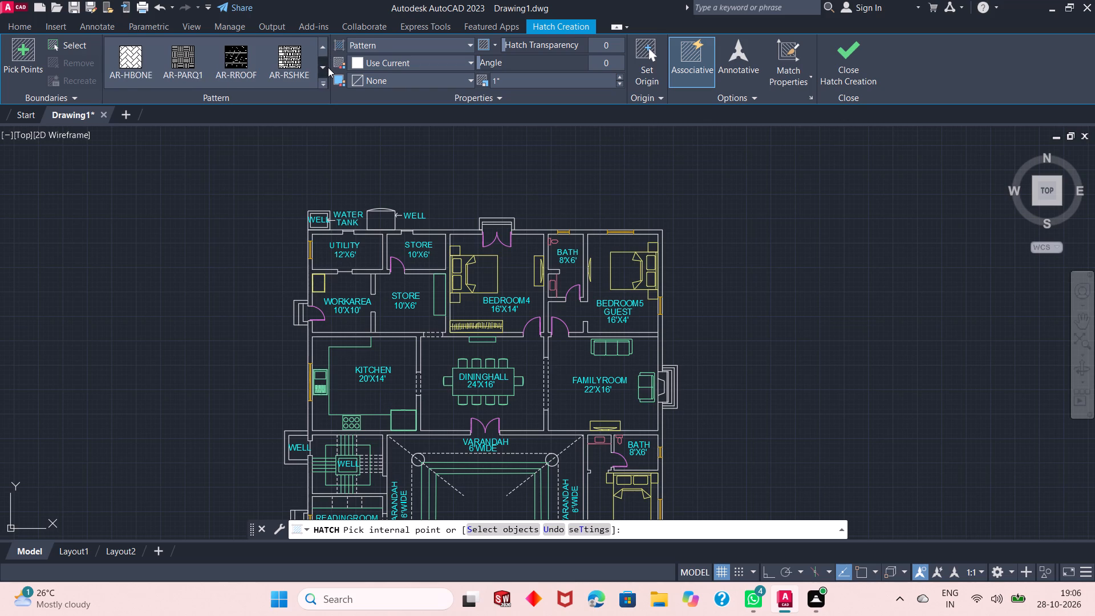
pyautogui.click(322, 70)
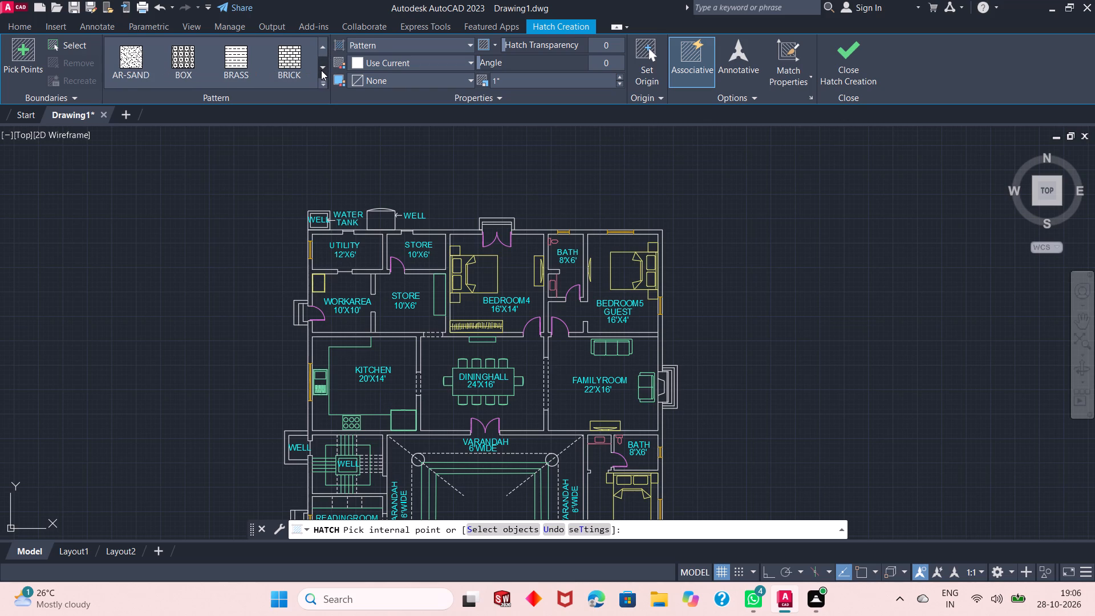
pyautogui.click(321, 70)
pyautogui.click(321, 70)
pyautogui.doubleClick(321, 70)
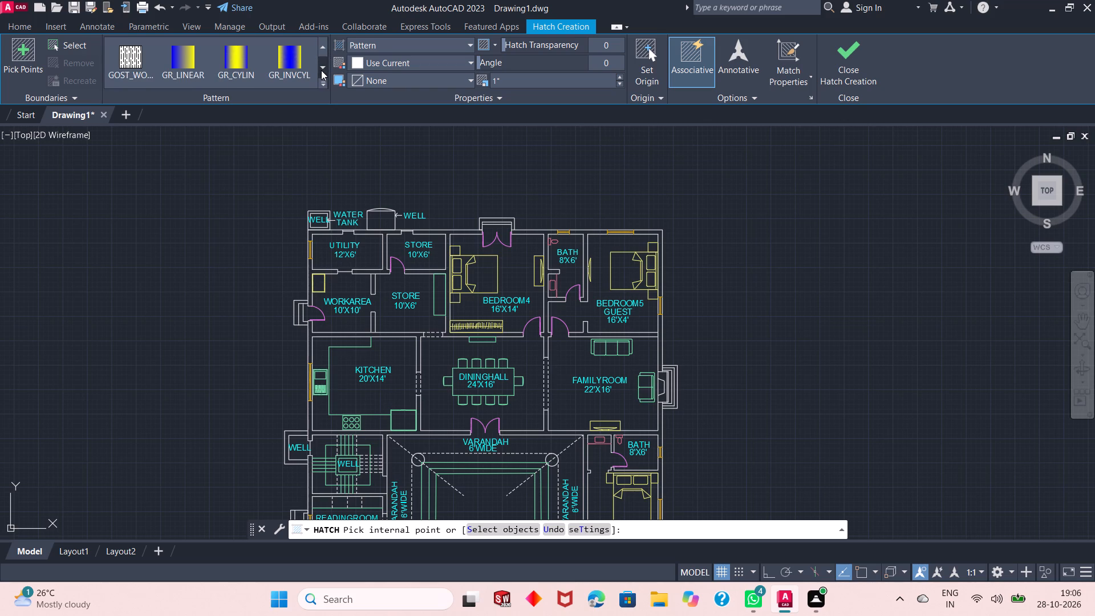
pyautogui.click(321, 54)
pyautogui.doubleClick(321, 54)
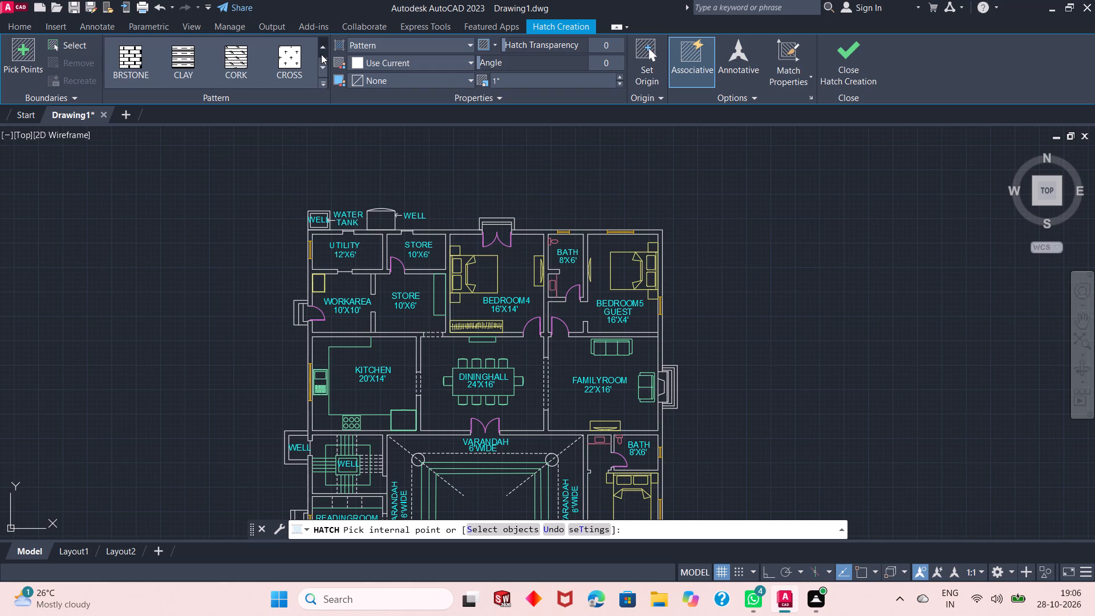
pyautogui.click(321, 54)
pyautogui.click(321, 54)
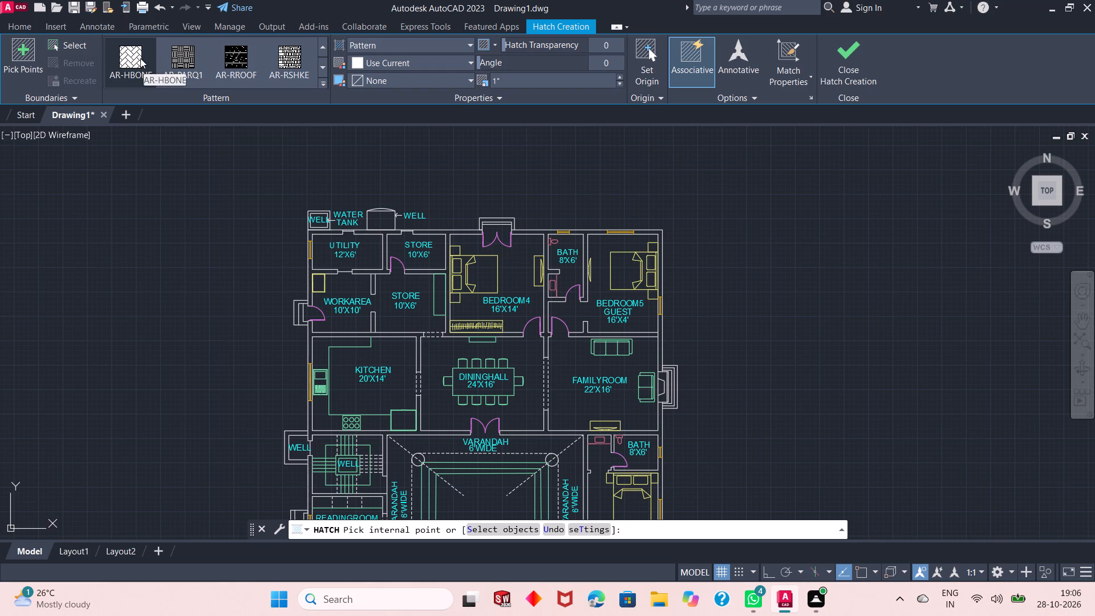
pyautogui.click(322, 48)
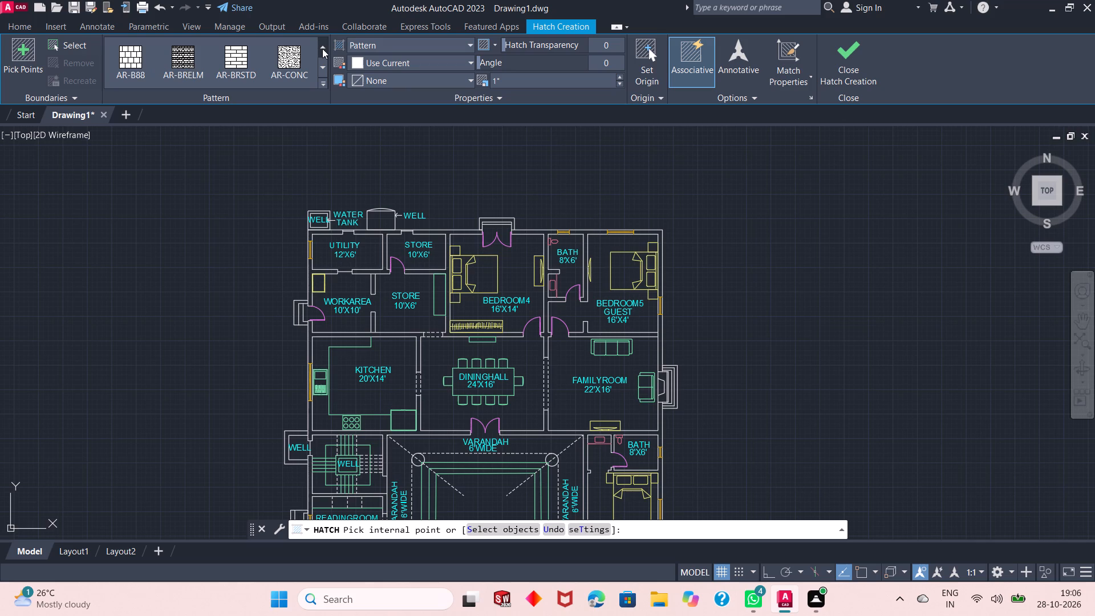
pyautogui.click(322, 48)
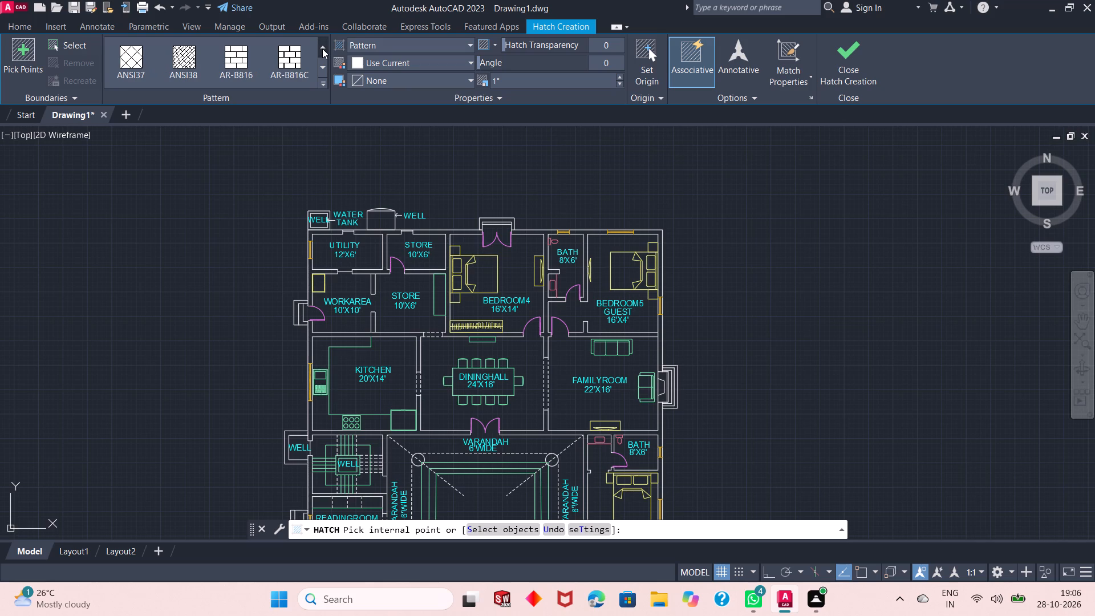
pyautogui.click(322, 48)
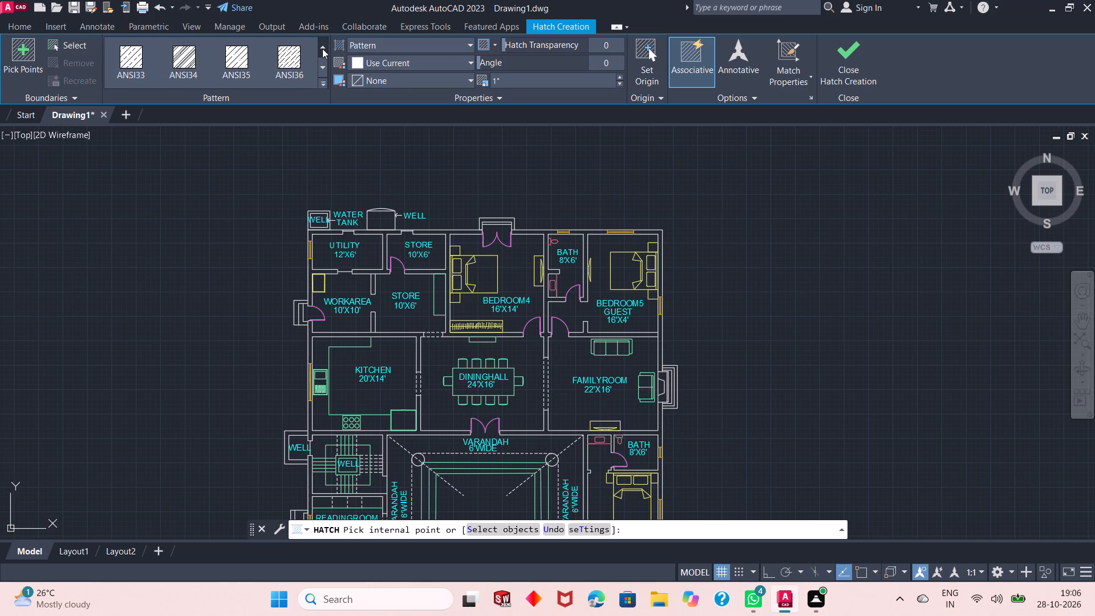
pyautogui.click(322, 48)
pyautogui.click(322, 48)
pyautogui.doubleClick(323, 63)
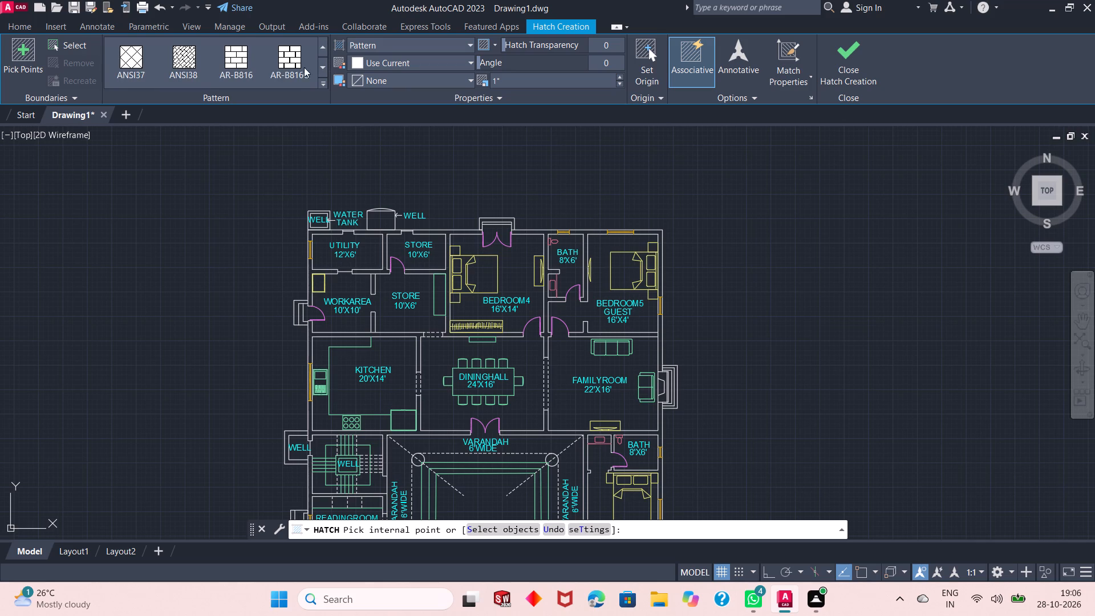
pyautogui.click(137, 58)
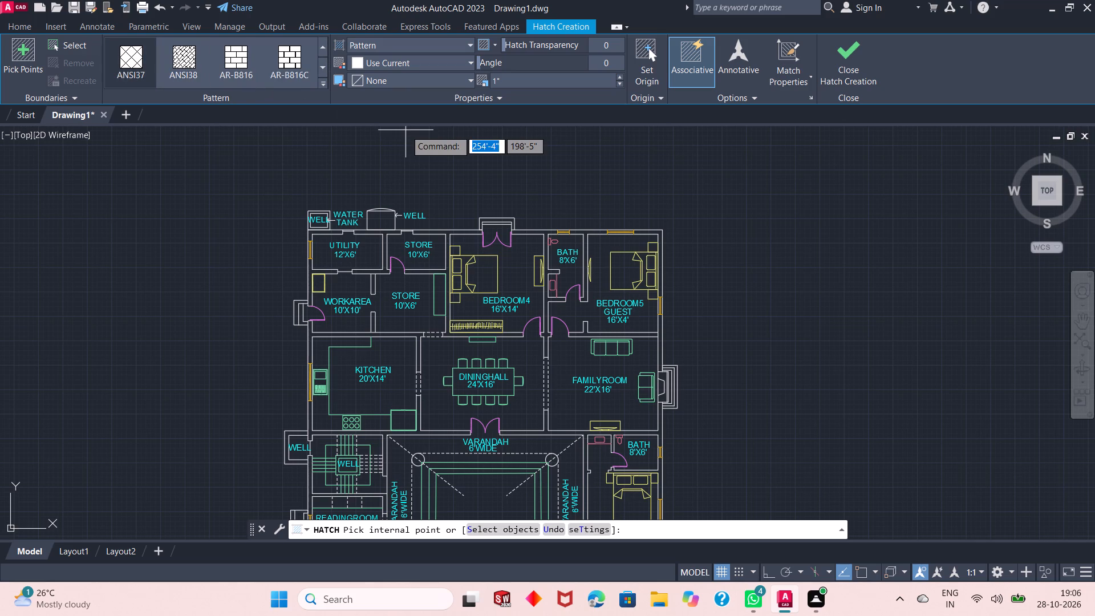
pyautogui.scroll(-3, 667, 406)
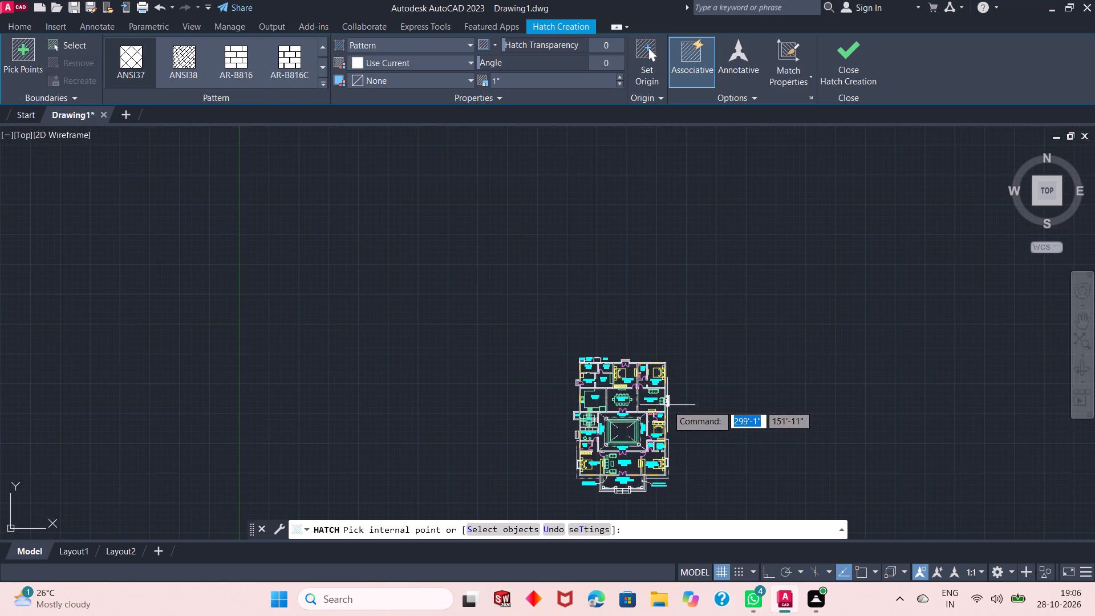
pyautogui.scroll(8, 667, 405)
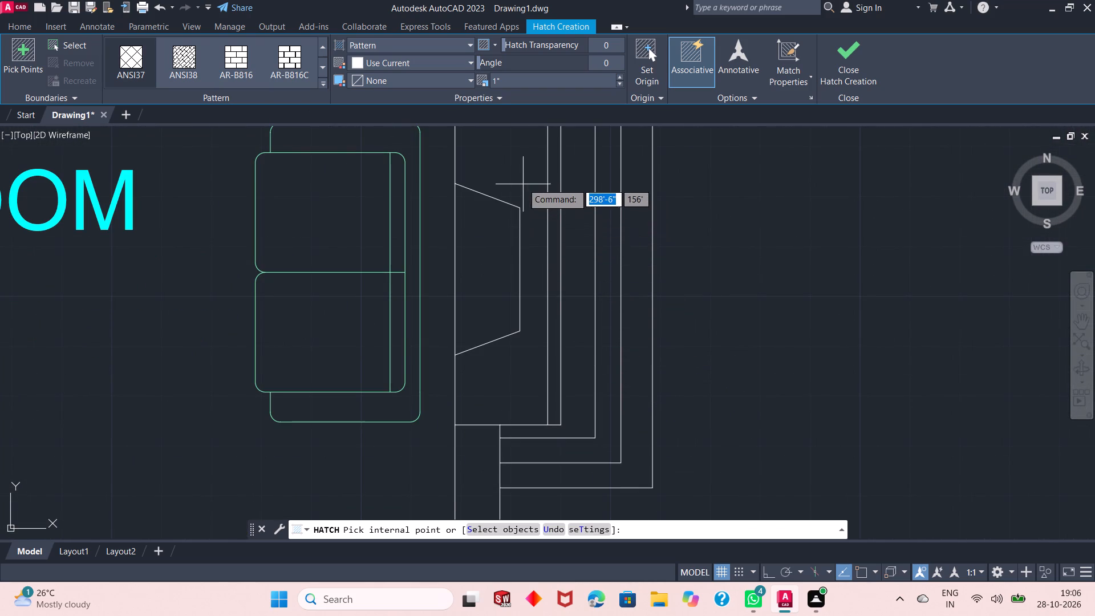
pyautogui.click(520, 170)
pyautogui.scroll(-3, 677, 202)
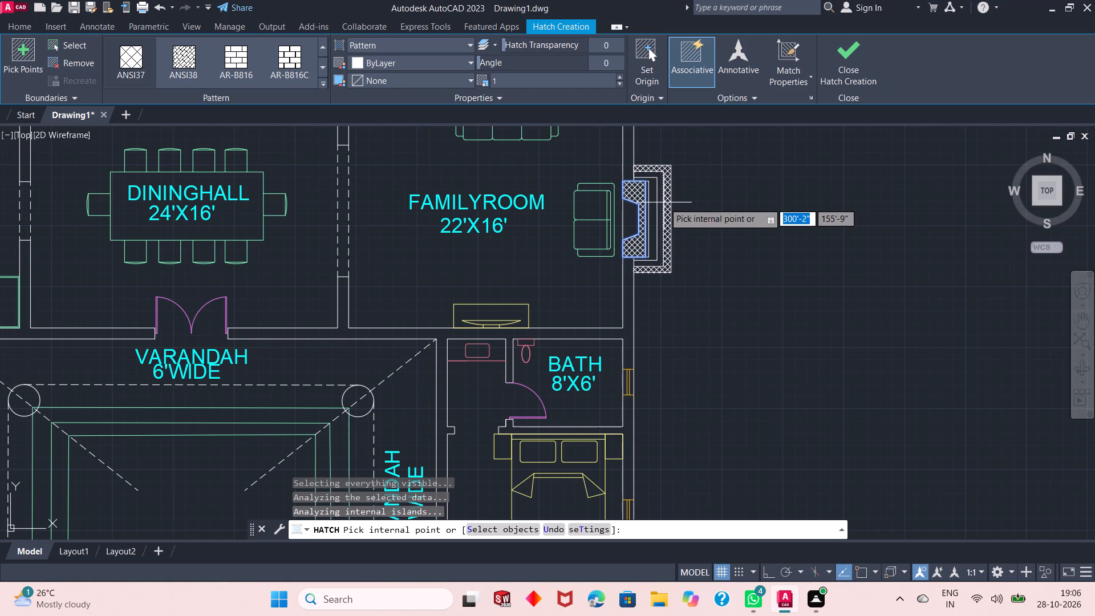
# Hatch the inner rectangles of the projecting wall boxes behind the Bedroom2 and Bedroom3 beds with ANSI37, and finish the hatch.
pyautogui.scroll(-4, 582, 193)
pyautogui.scroll(2, 586, 372)
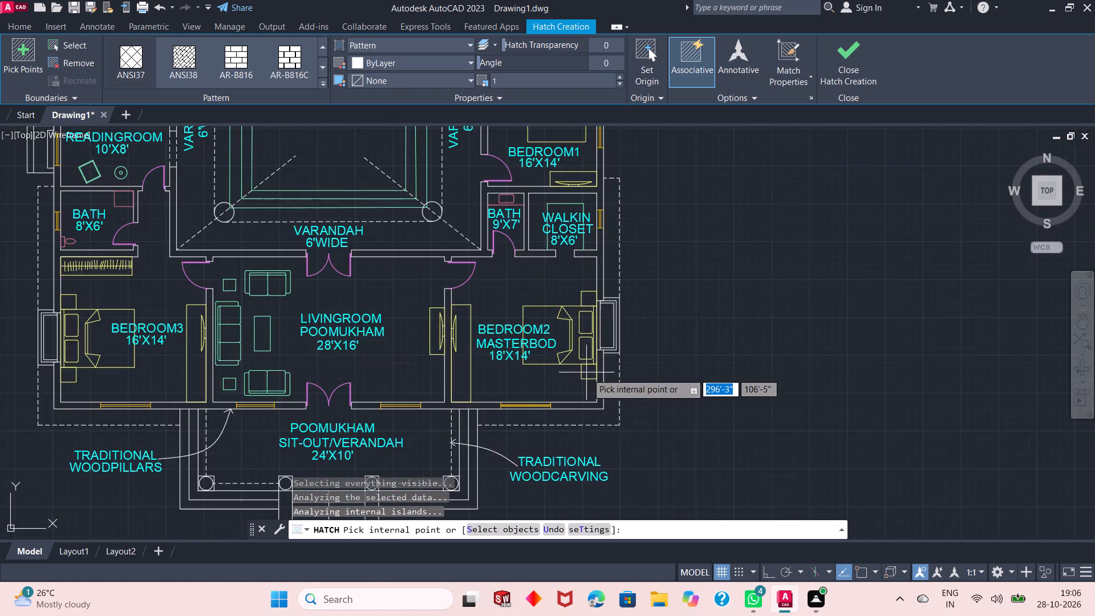
pyautogui.scroll(2, 587, 373)
pyautogui.click(615, 257)
pyautogui.scroll(-3, 682, 295)
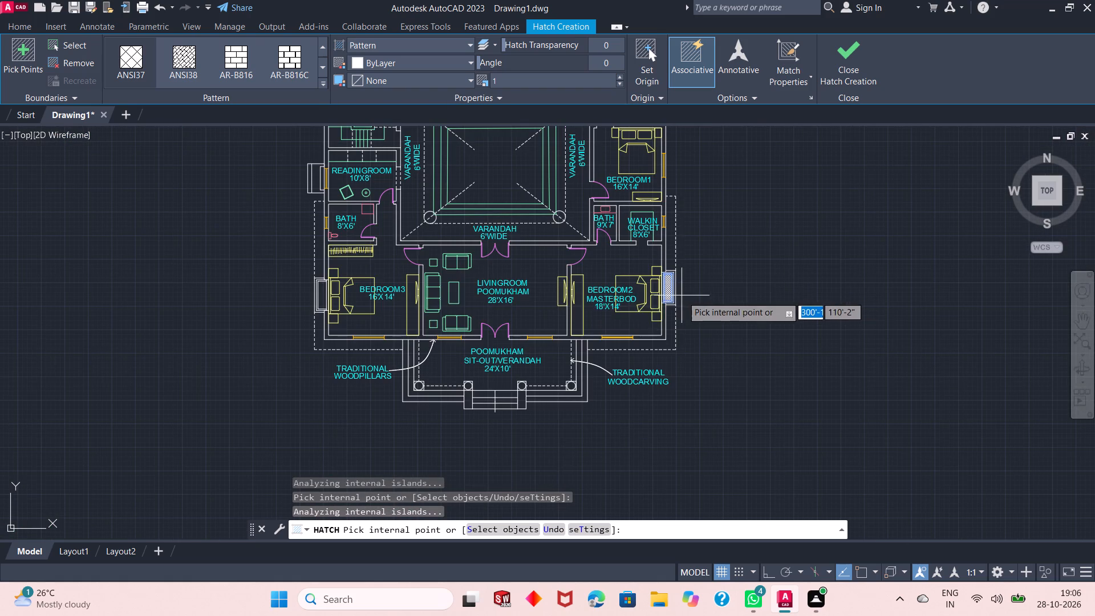
pyautogui.scroll(4, 307, 298)
pyautogui.click(364, 285)
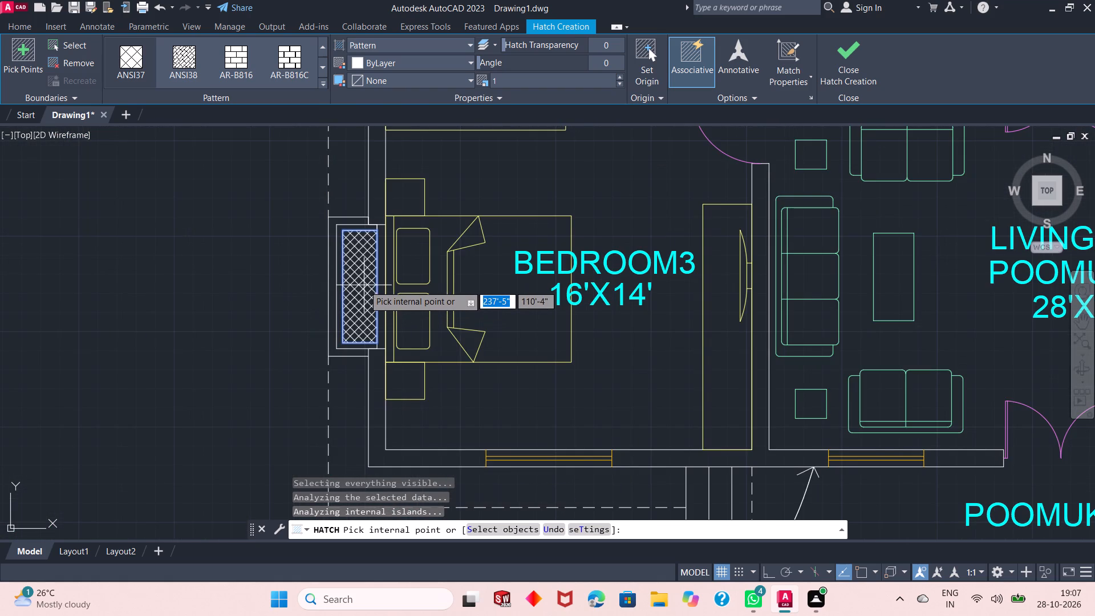
pyautogui.click(839, 66)
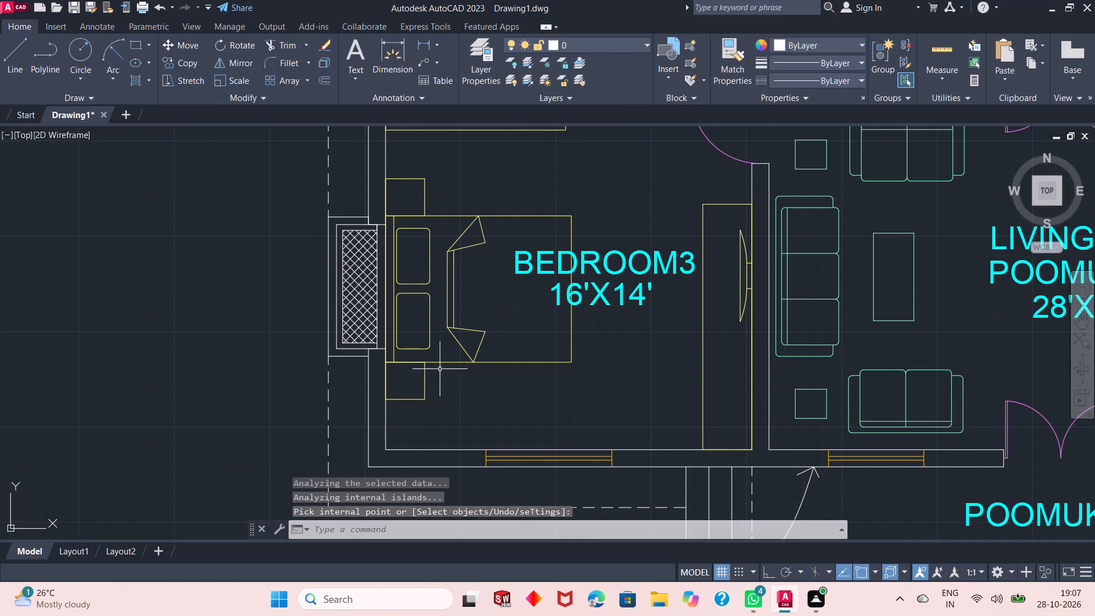
# Make Layer6 current and draw a 9-inch line across the wall between dining hall and varandah, west of the double door.
pyautogui.scroll(-5, 388, 382)
pyautogui.scroll(3, 407, 299)
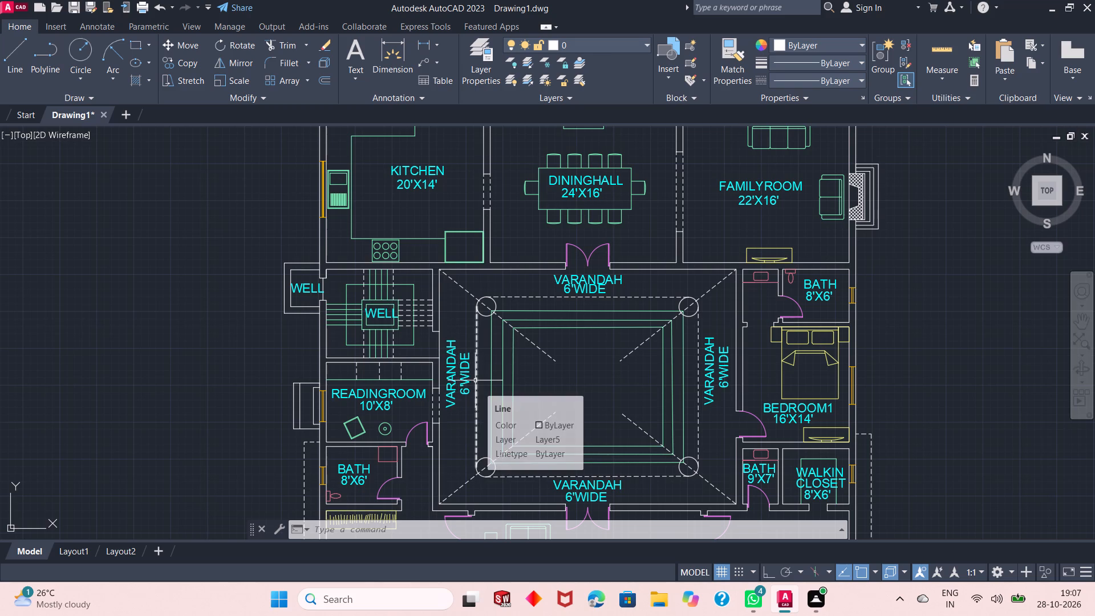
pyautogui.scroll(-1, 523, 401)
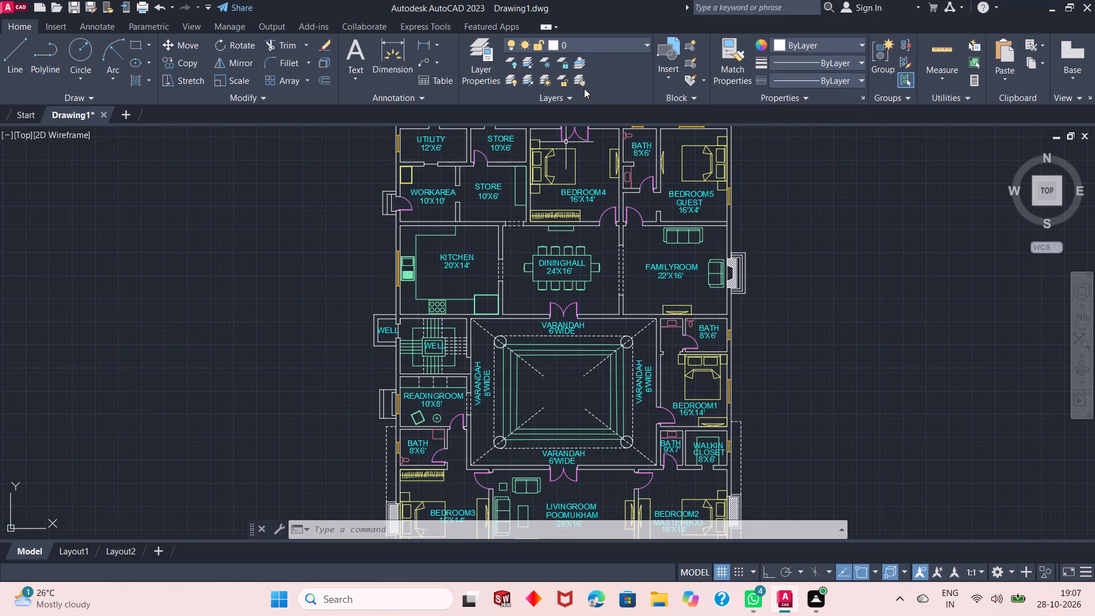
pyautogui.click(615, 43)
pyautogui.click(574, 168)
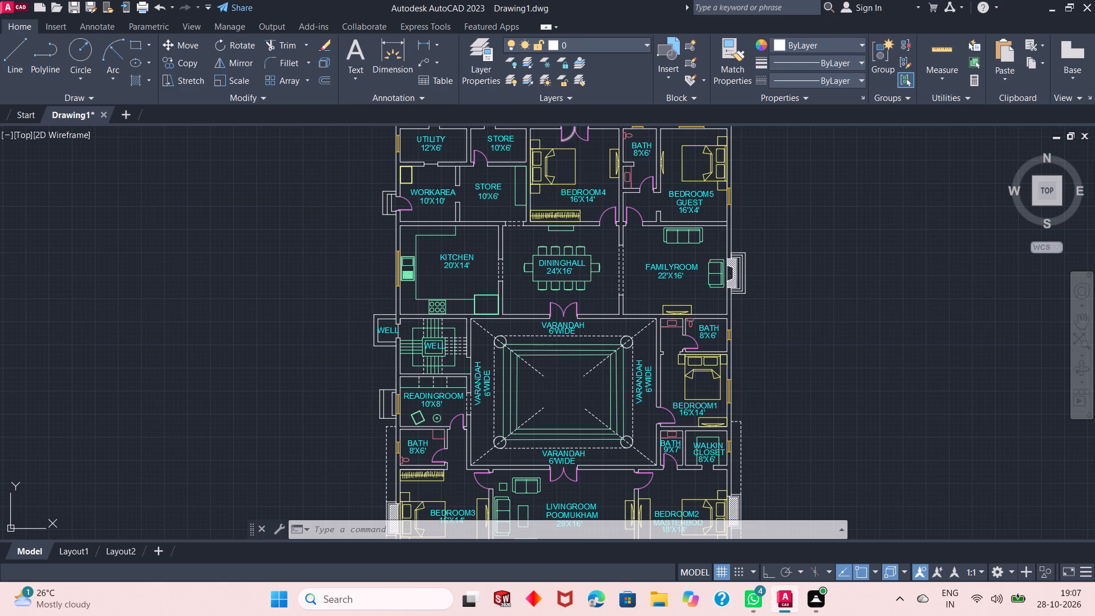
pyautogui.scroll(1, 540, 203)
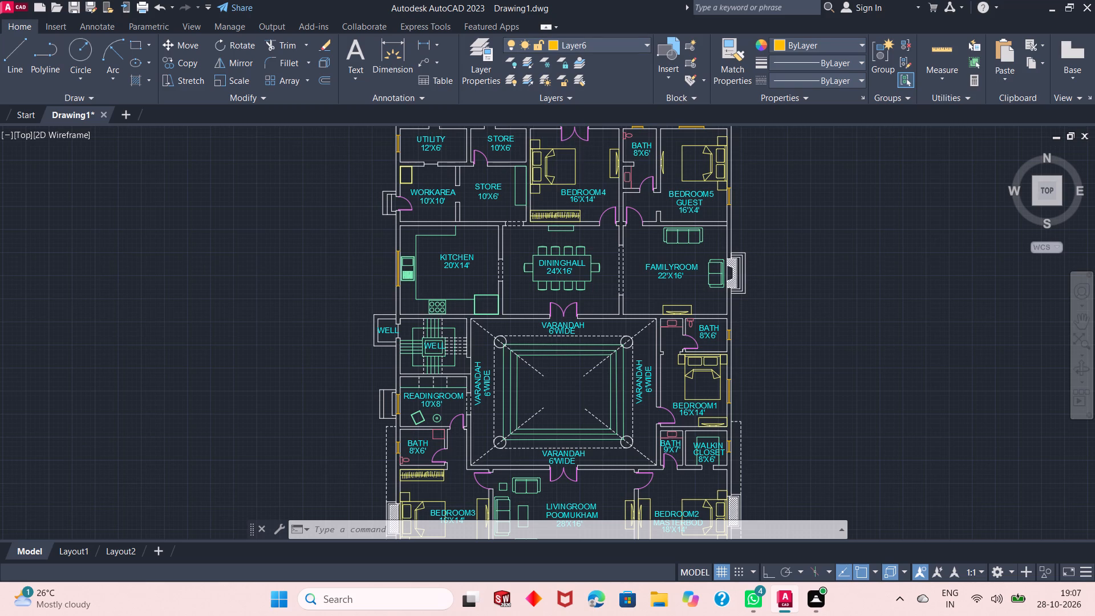
pyautogui.scroll(2, 547, 418)
pyautogui.click(20, 64)
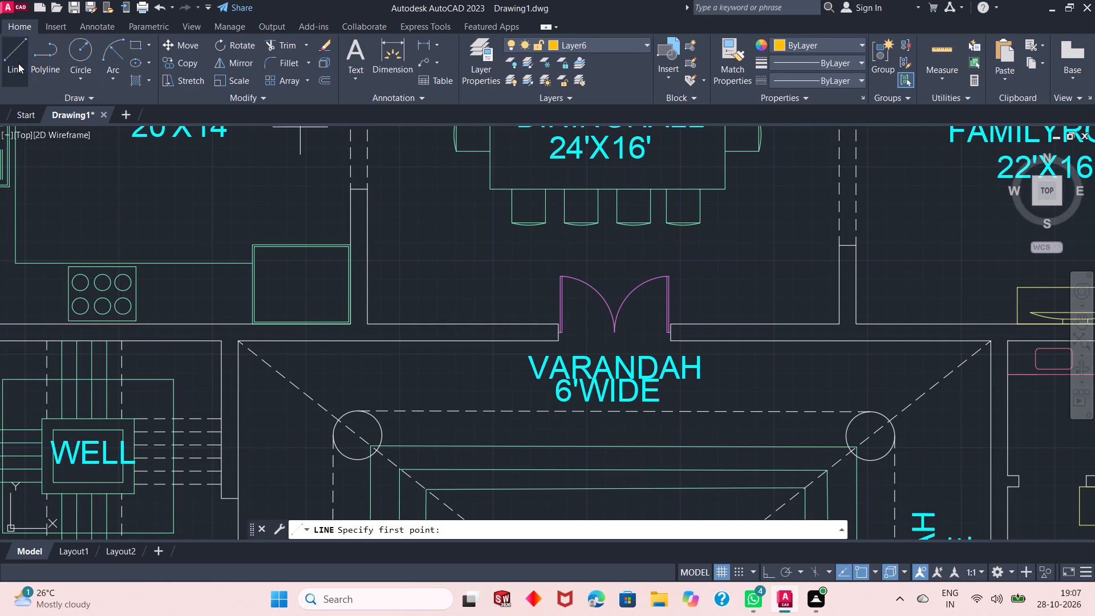
pyautogui.click(409, 340)
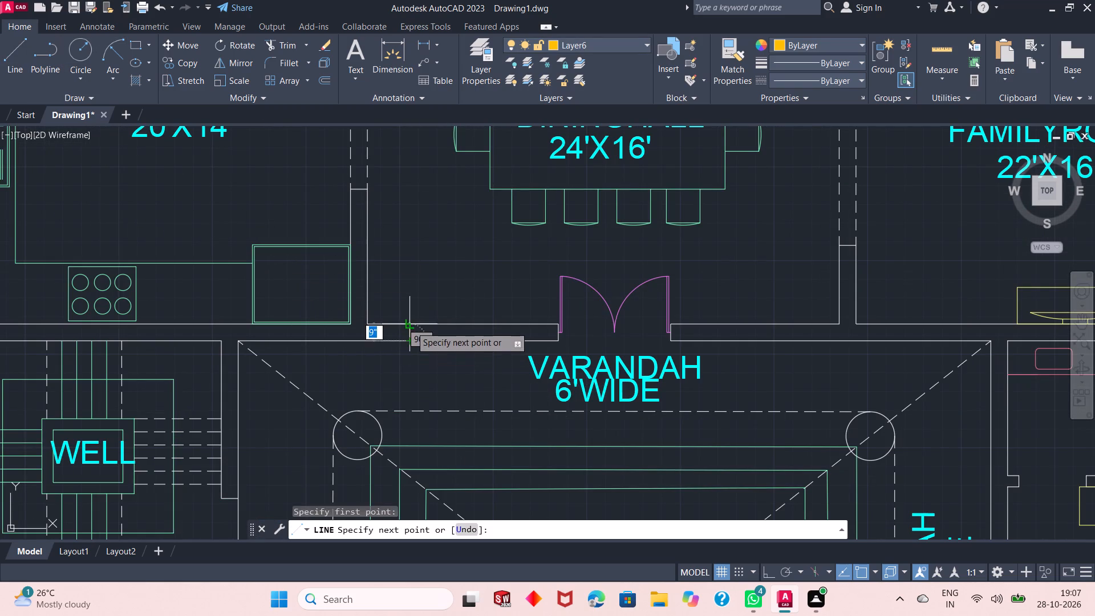
pyautogui.click(411, 326)
pyautogui.rightClick(416, 295)
pyautogui.click(429, 302)
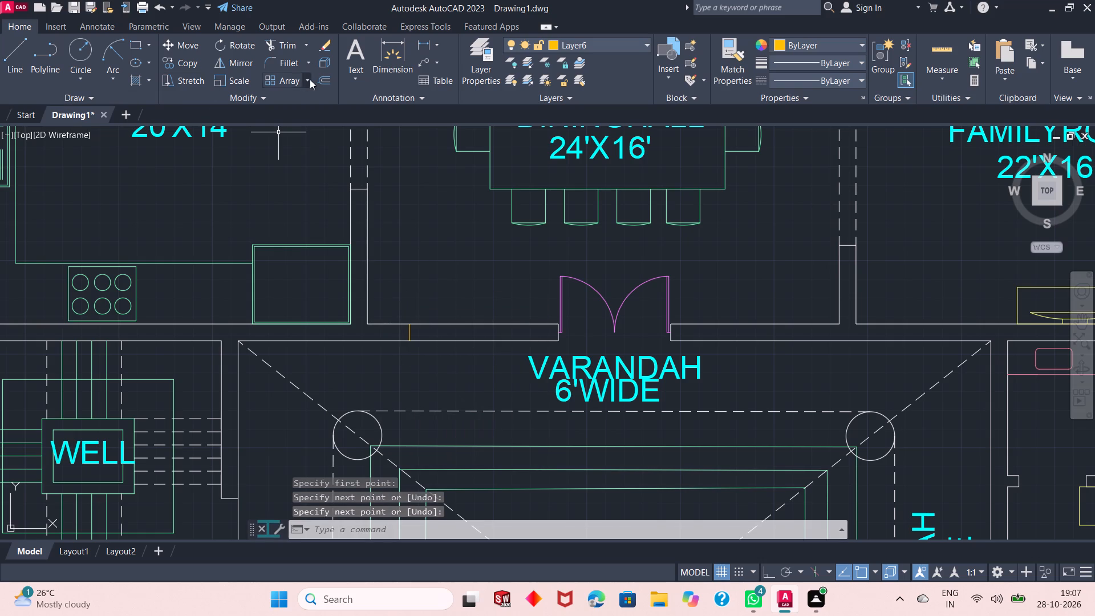
# Offset the short wall-crossing line 3'6" east, toward the double door, to mark the window's other end.
pyautogui.click(318, 79)
pyautogui.rightClick(305, 124)
pyautogui.rightClick(314, 144)
pyautogui.click(331, 157)
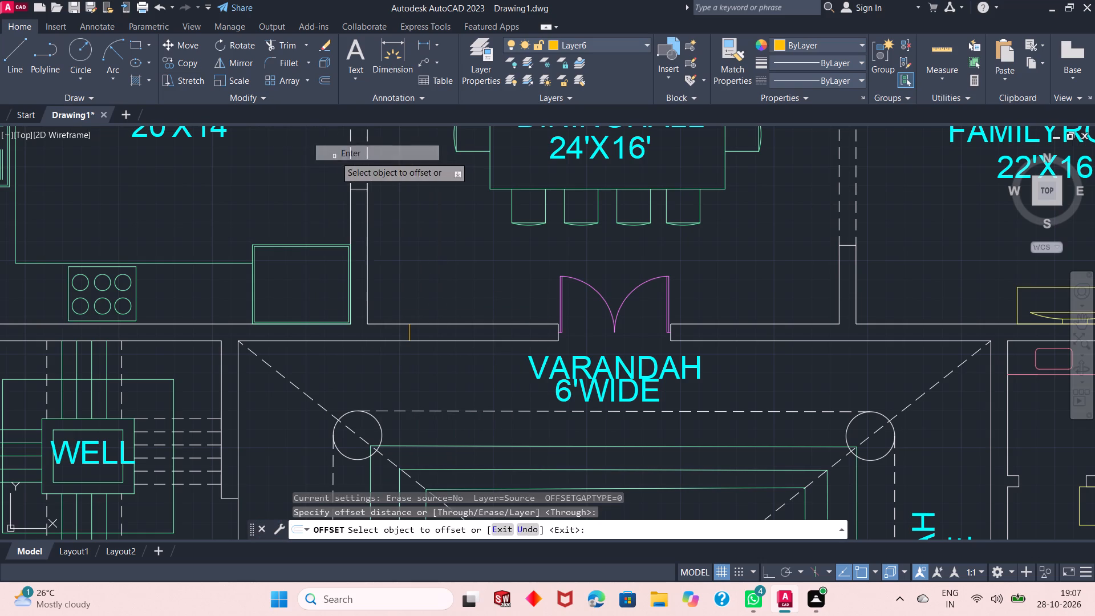
pyautogui.click(411, 332)
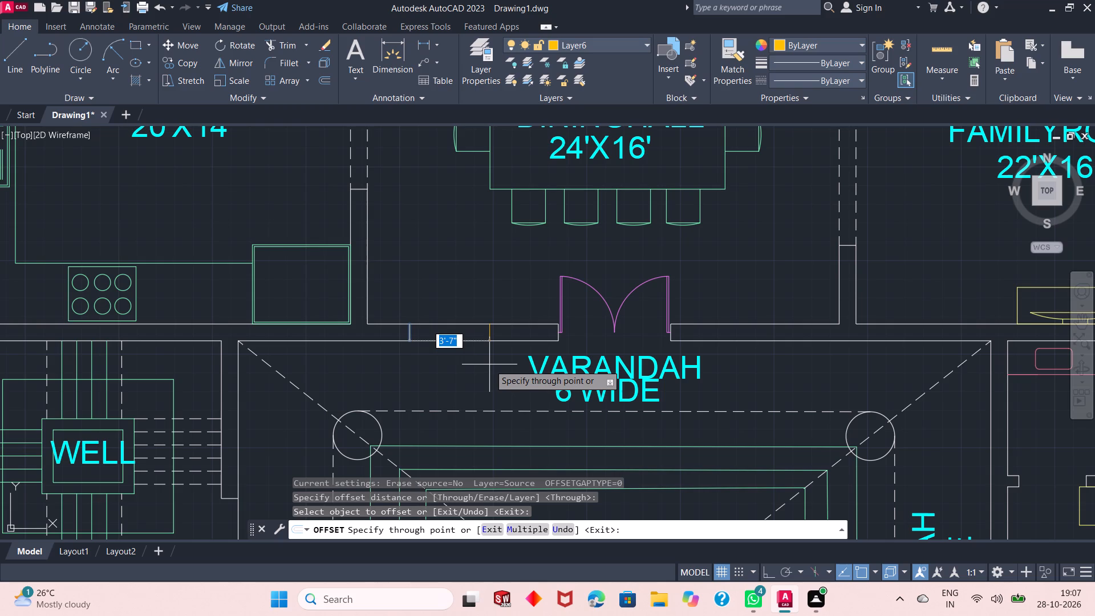
pyautogui.write('3\'6"')
pyautogui.press('Return')
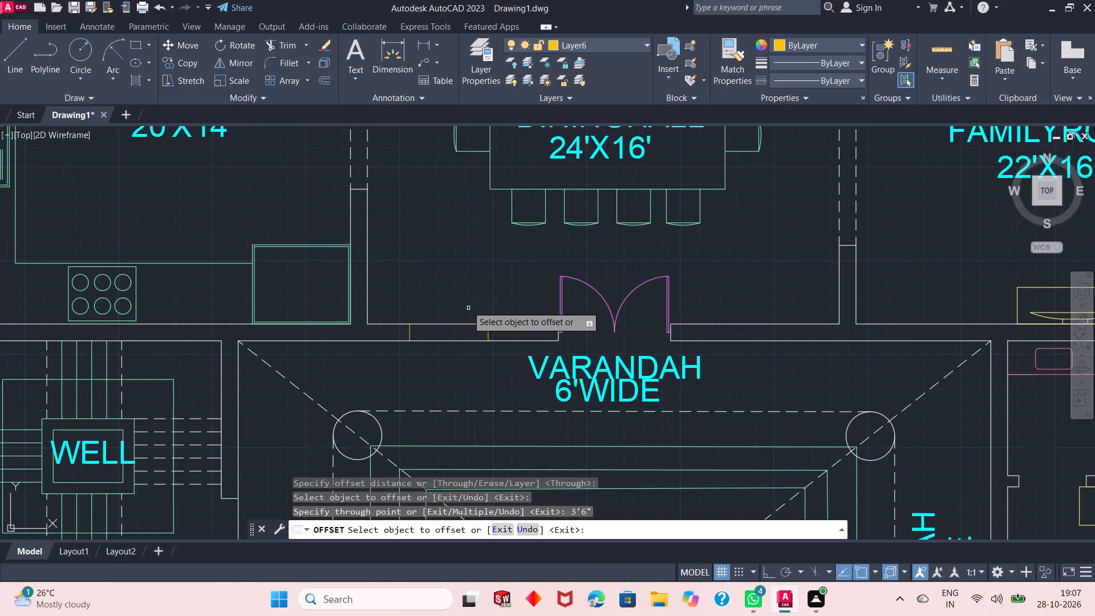
pyautogui.rightClick(456, 291)
pyautogui.click(465, 303)
# Draw a 3'-6" horizontal line joining the midpoints of the two window end lines in the dining hall wall.
pyautogui.click(24, 56)
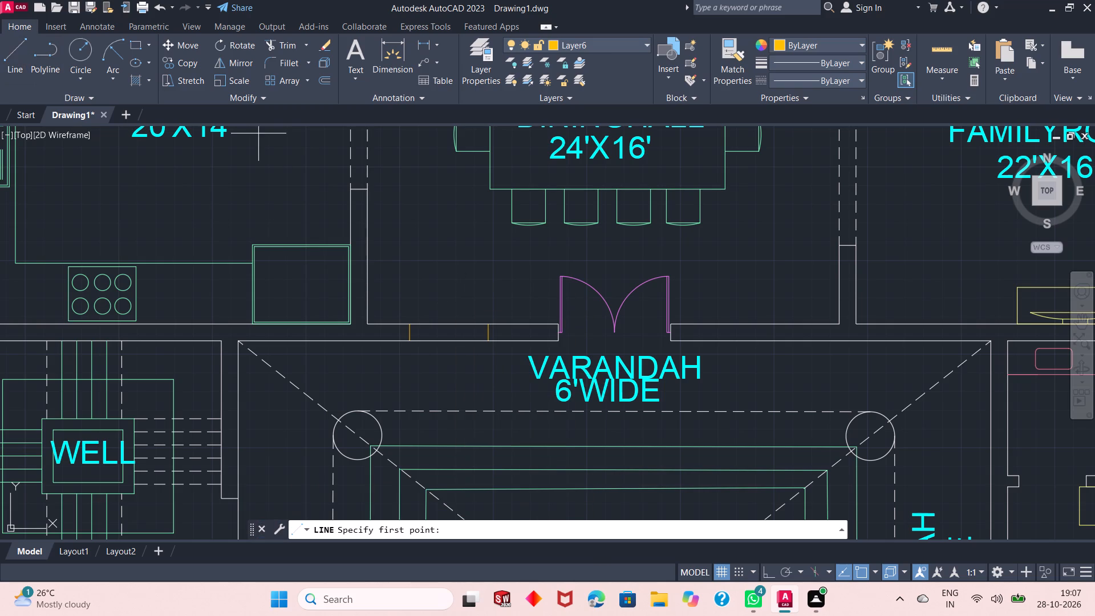
pyautogui.scroll(2, 426, 342)
pyautogui.click(382, 321)
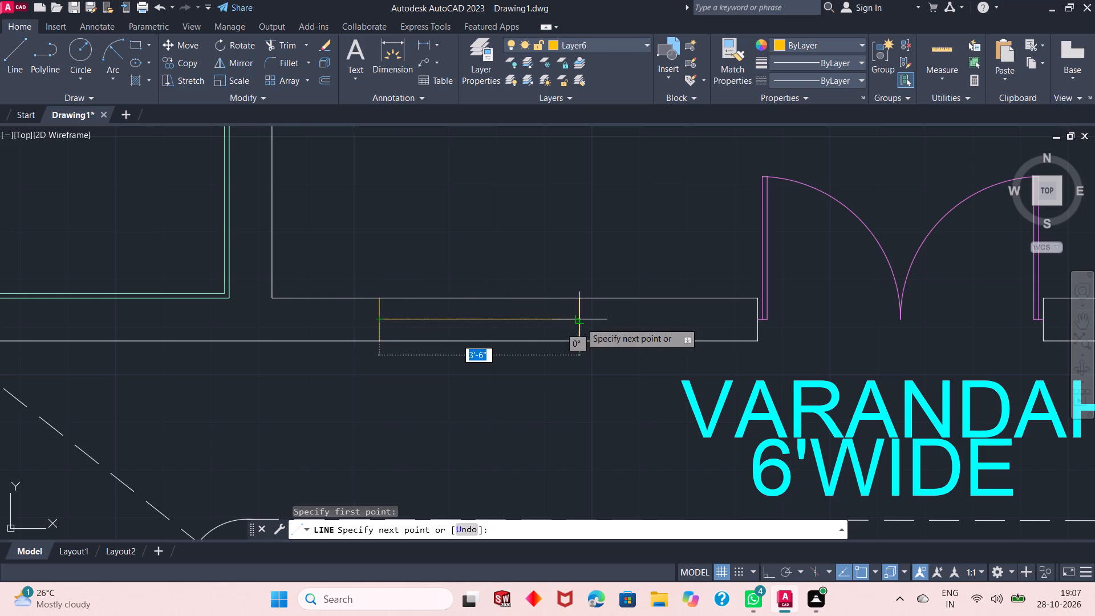
pyautogui.click(584, 322)
pyautogui.rightClick(565, 271)
pyautogui.click(575, 278)
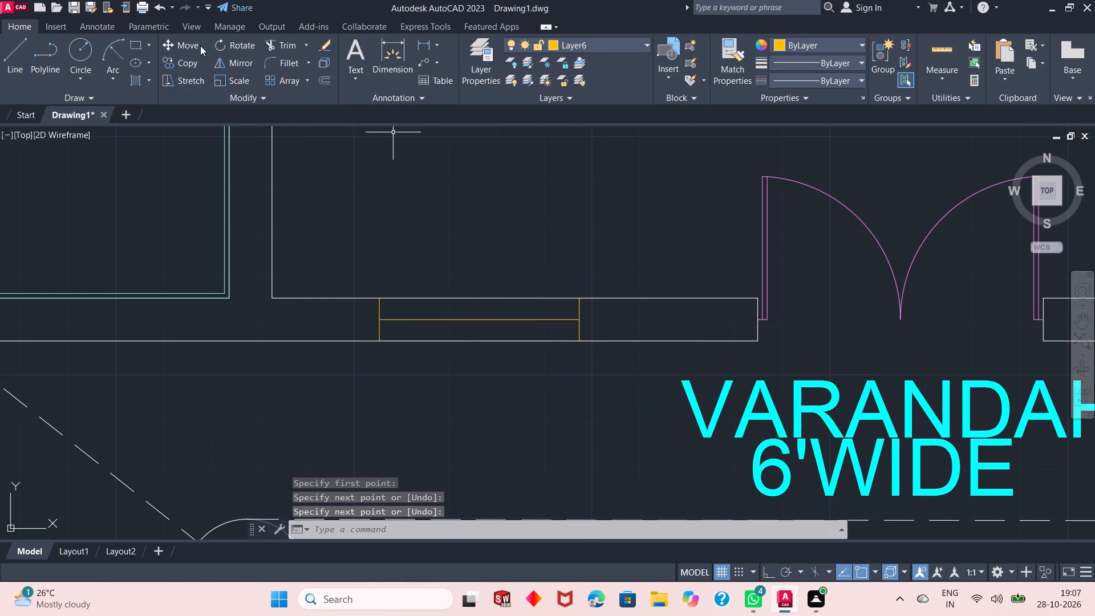
# Offset the horizontal centre line of the window west of the double door 1" to the north and 1" to the south.
pyautogui.click(323, 78)
pyautogui.rightClick(355, 204)
pyautogui.click(387, 213)
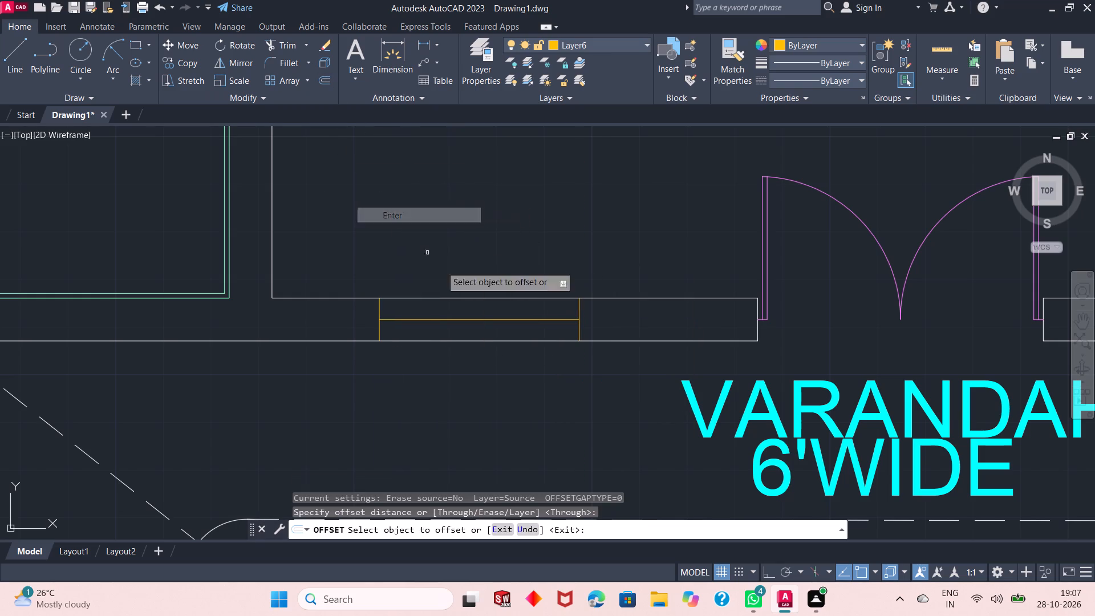
pyautogui.click(482, 319)
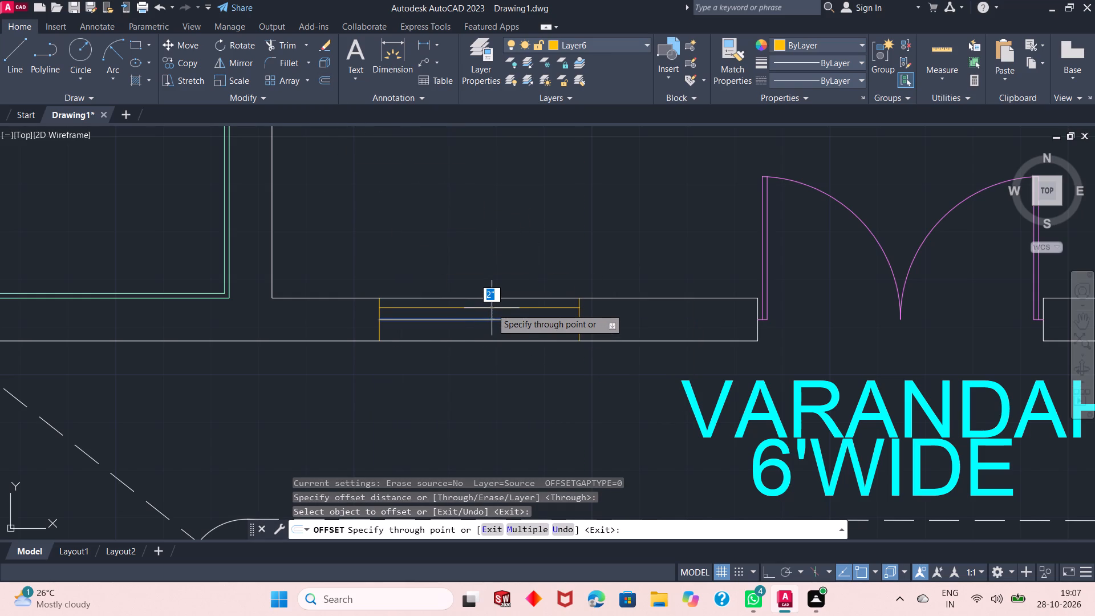
pyautogui.write('1"')
pyautogui.press('Return')
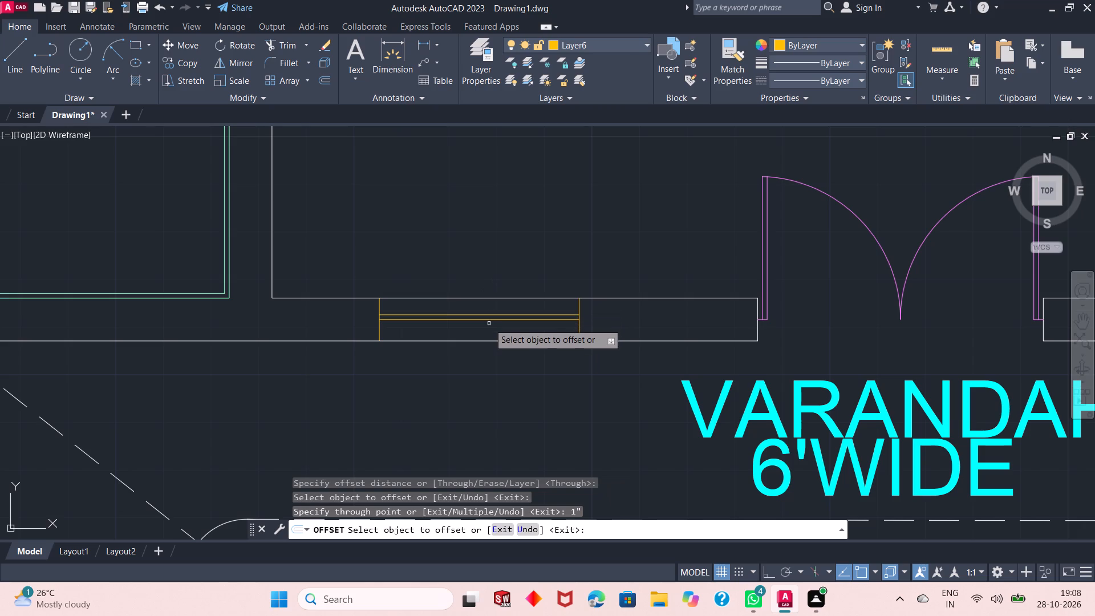
pyautogui.click(501, 321)
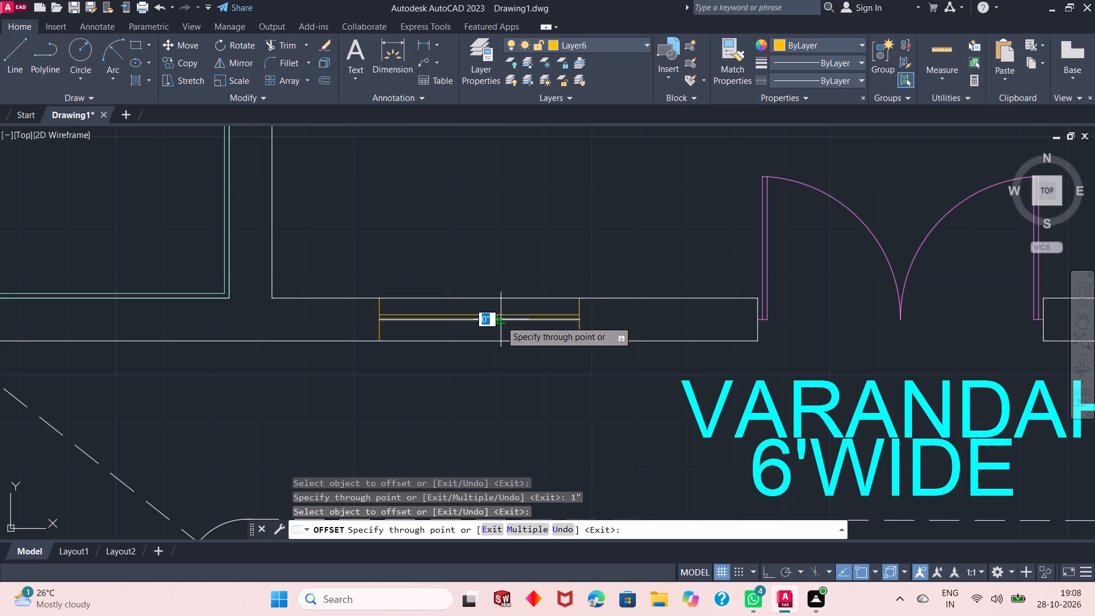
pyautogui.write('1"')
pyautogui.press('Return')
pyautogui.scroll(2, 497, 330)
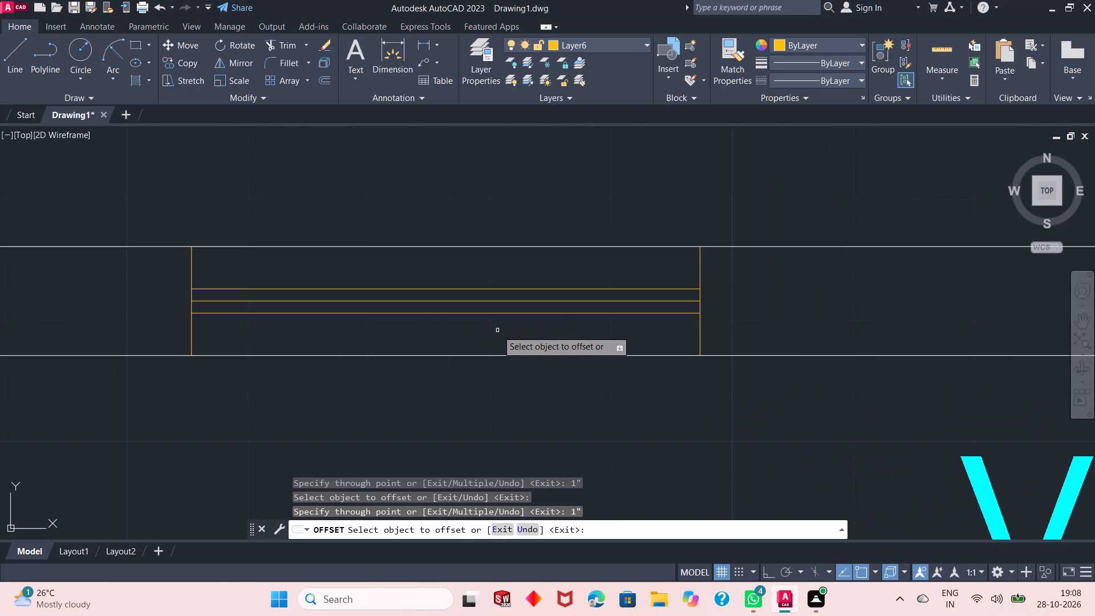
pyautogui.rightClick(413, 202)
pyautogui.click(431, 214)
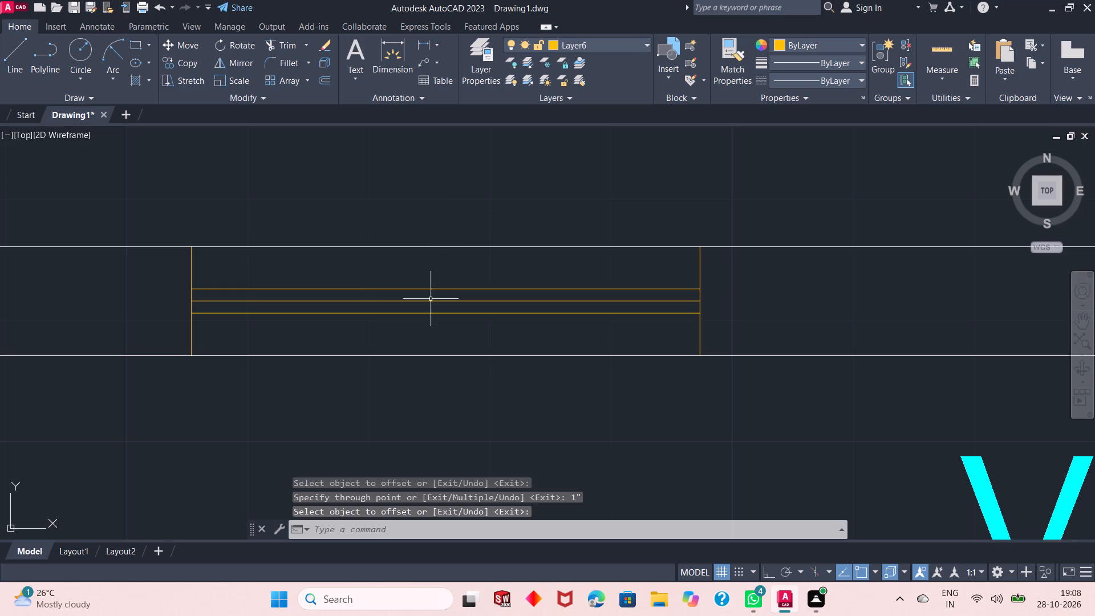
# Erase the original centre line of the window west of the double door, keeping the two offset lines.
pyautogui.click(431, 301)
pyautogui.rightClick(423, 135)
pyautogui.click(464, 219)
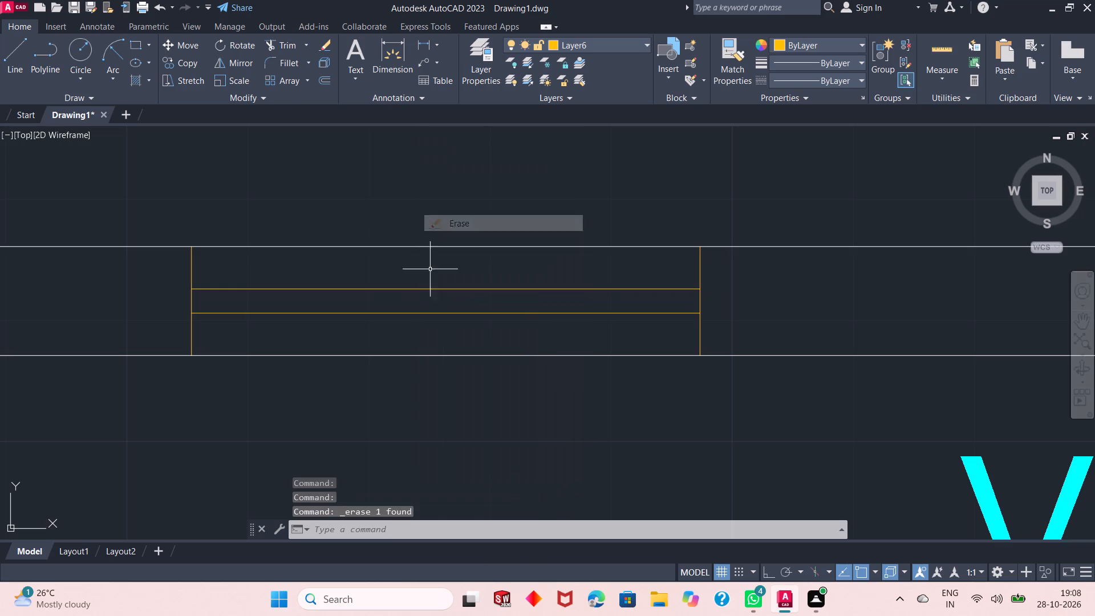
# Draw a vertical line across the full thickness of the dining hall–varandah wall, a short distance east of the double door.
pyautogui.scroll(-5, 379, 308)
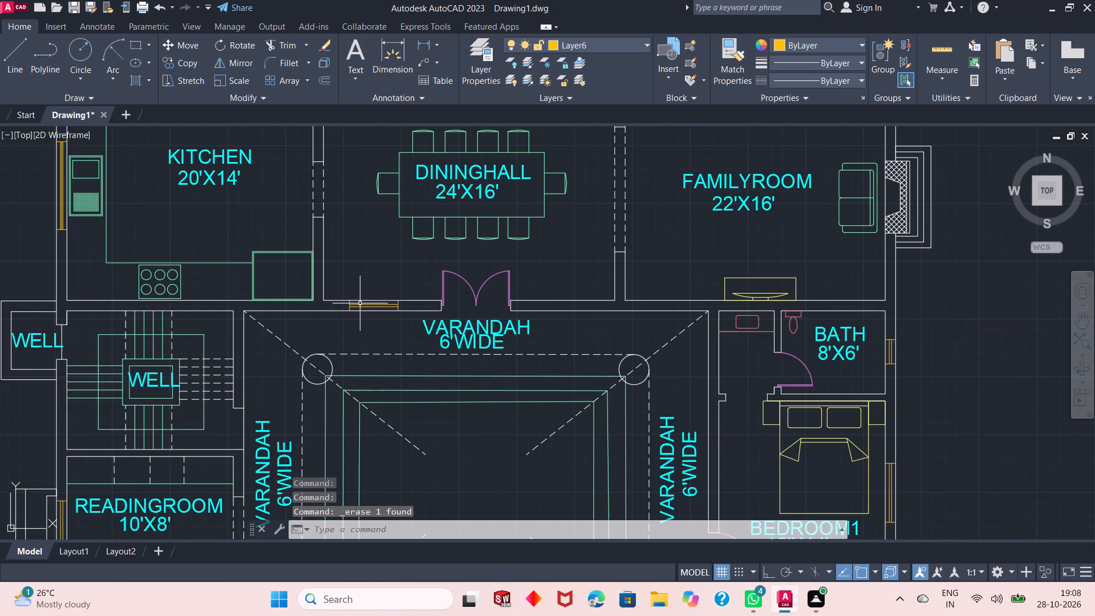
pyautogui.scroll(1, 557, 303)
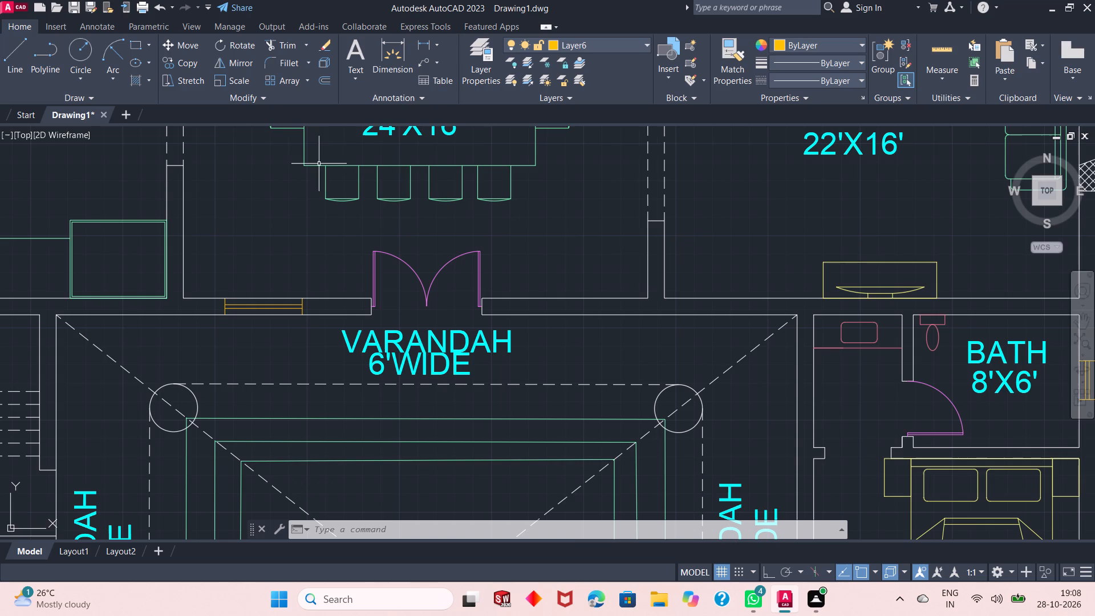
pyautogui.click(10, 59)
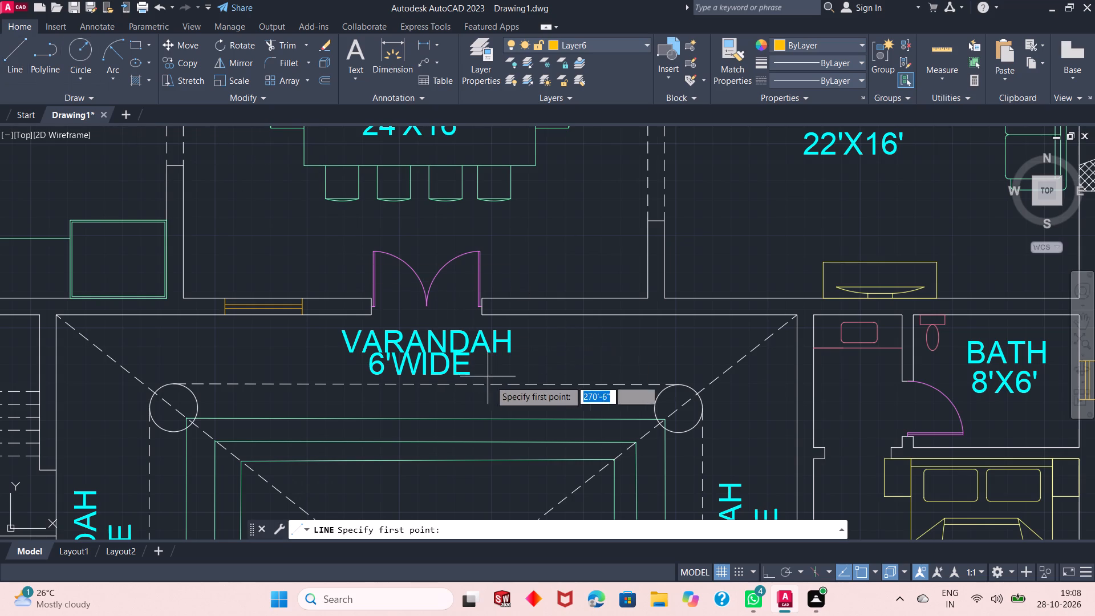
pyautogui.scroll(1, 608, 343)
pyautogui.click(480, 271)
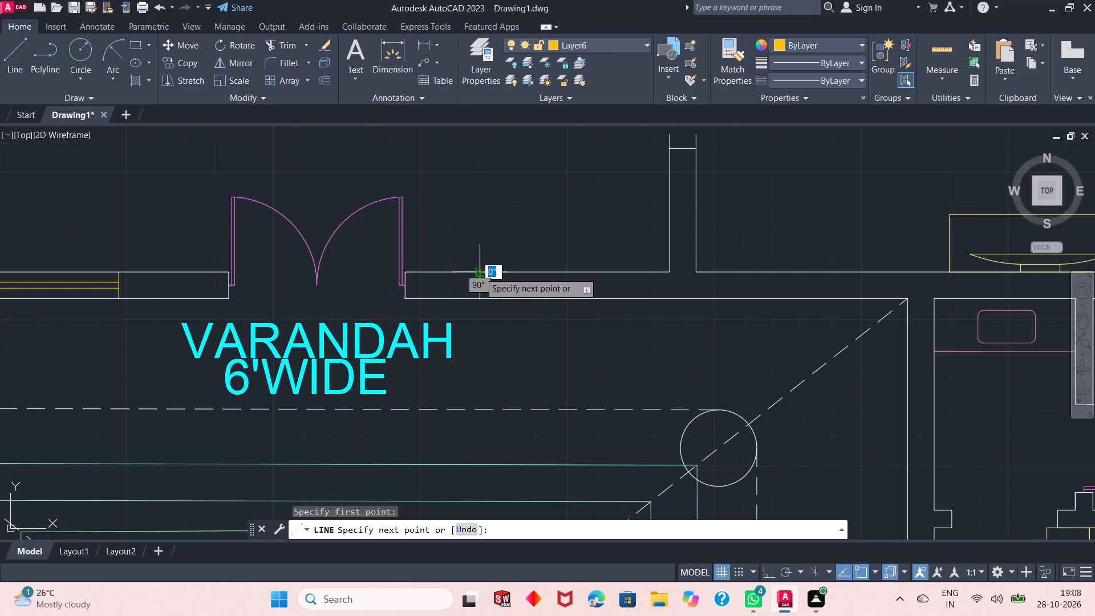
pyautogui.click(479, 299)
pyautogui.rightClick(502, 245)
pyautogui.click(521, 250)
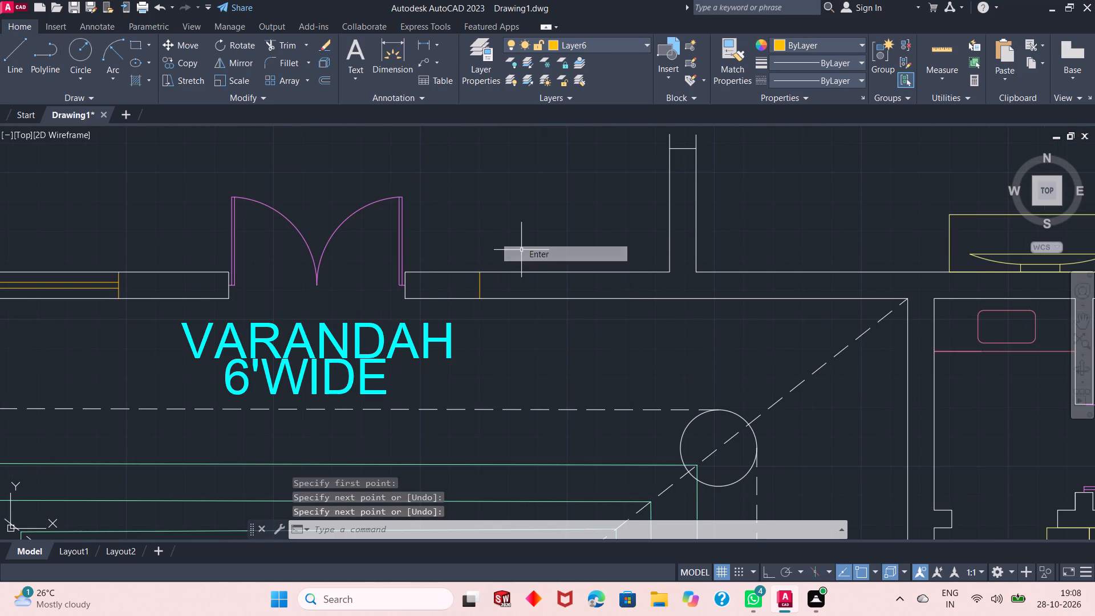
# Offset the new wall-crossing line 3'-6" east, away from the double door, to mark the window's other end.
pyautogui.click(332, 78)
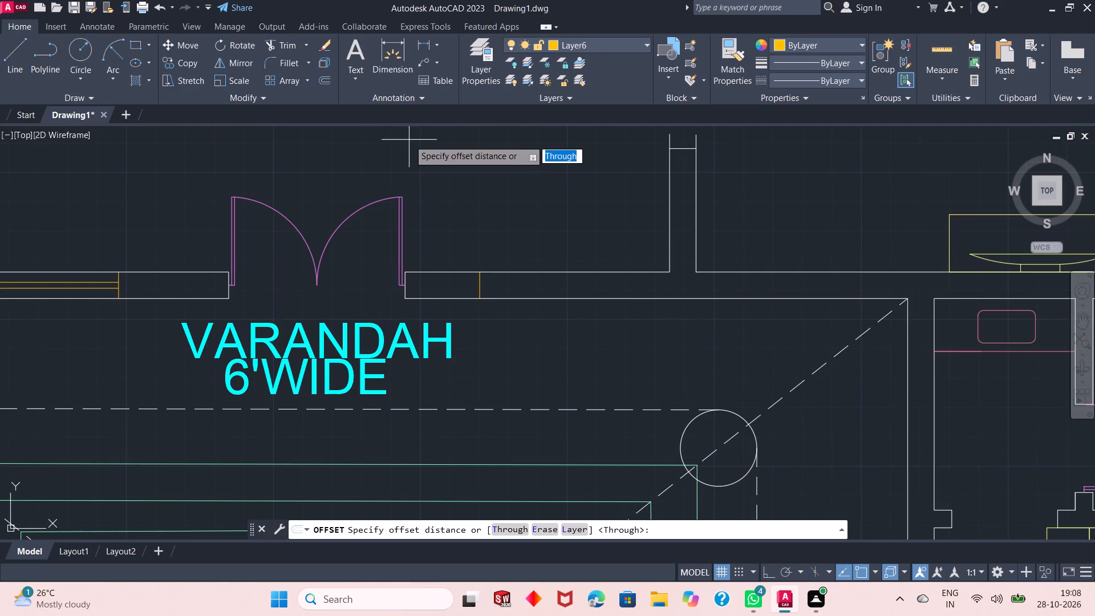
pyautogui.rightClick(409, 140)
pyautogui.click(454, 144)
pyautogui.click(477, 287)
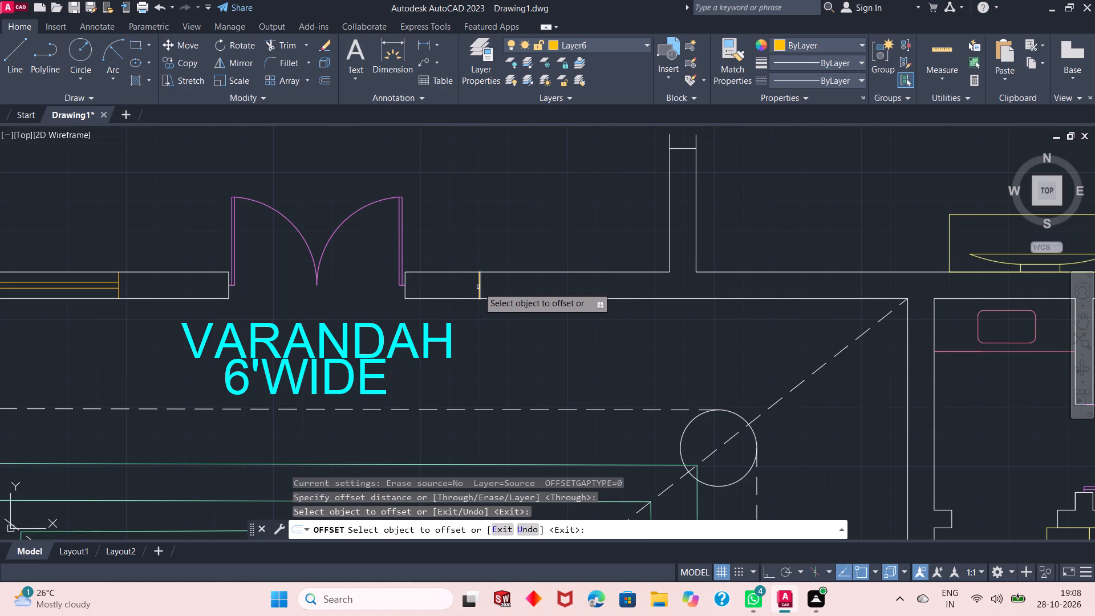
pyautogui.click(478, 287)
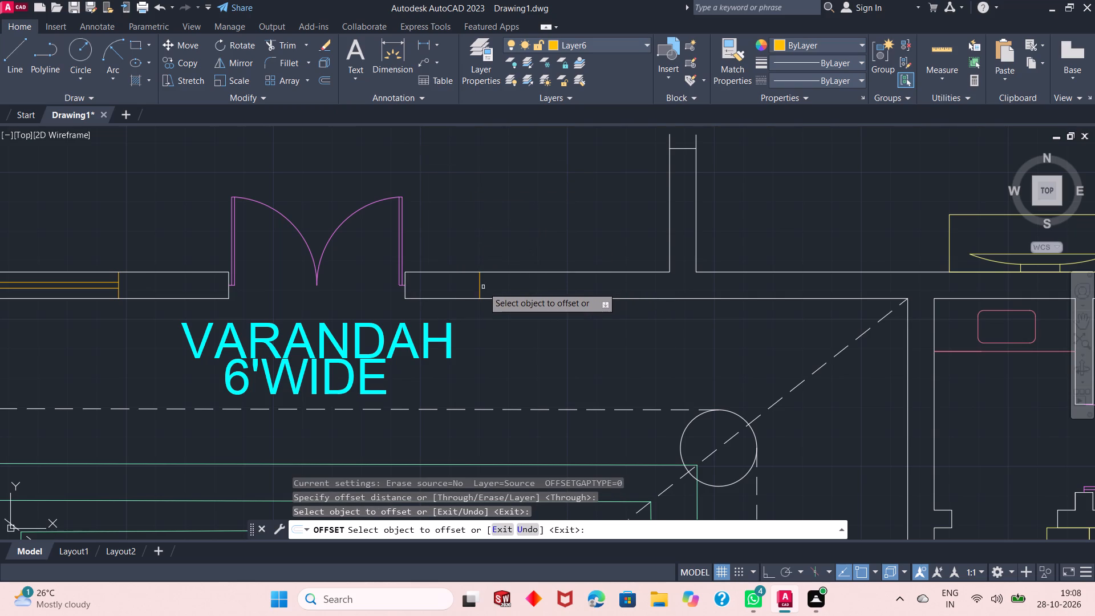
pyautogui.click(480, 290)
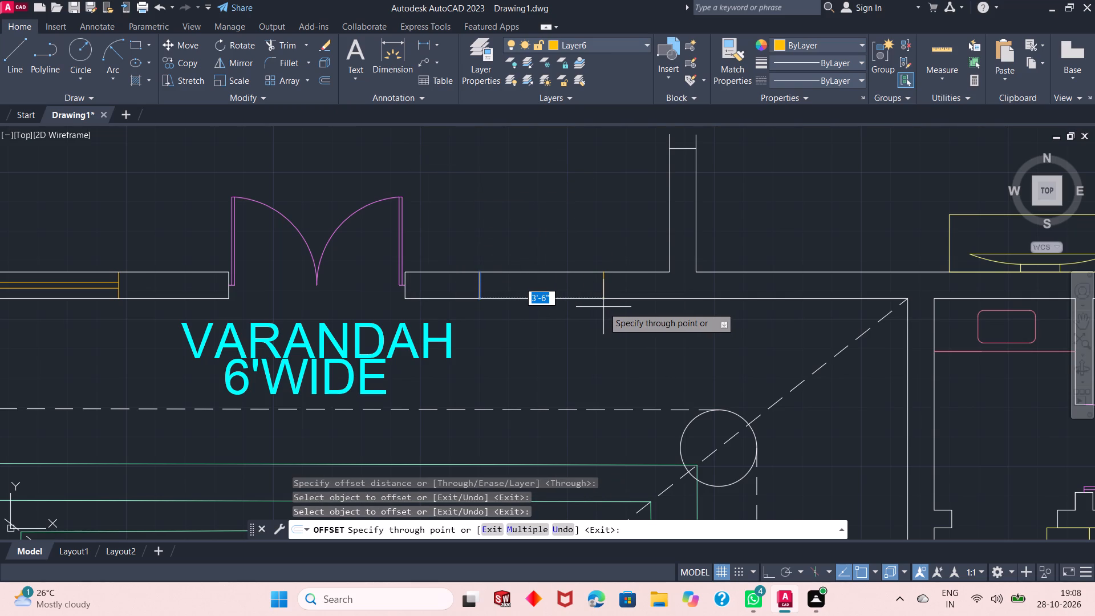
pyautogui.click(603, 307)
pyautogui.rightClick(589, 221)
pyautogui.click(590, 221)
pyautogui.click(598, 228)
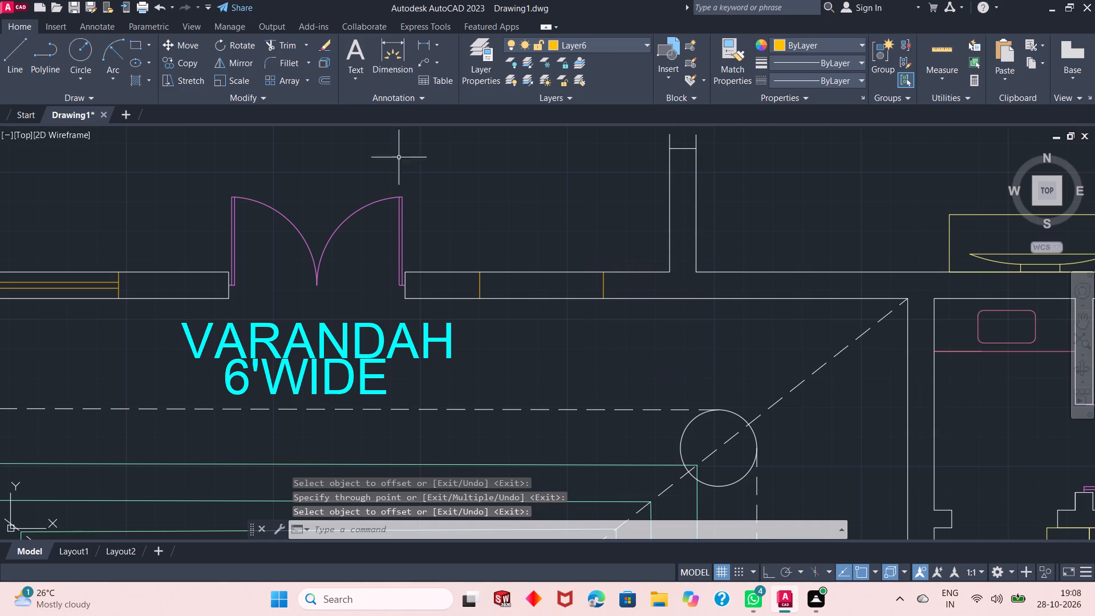
# Draw a horizontal line joining the midpoints of the two window end lines east of the double door.
pyautogui.click(25, 56)
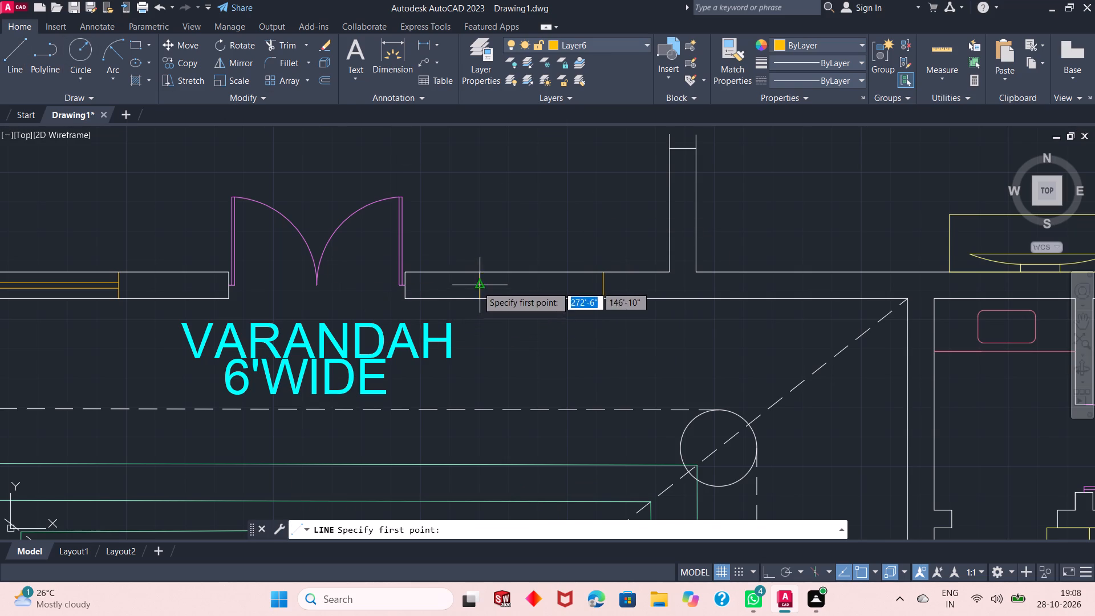
pyautogui.click(477, 286)
pyautogui.click(601, 285)
pyautogui.rightClick(574, 248)
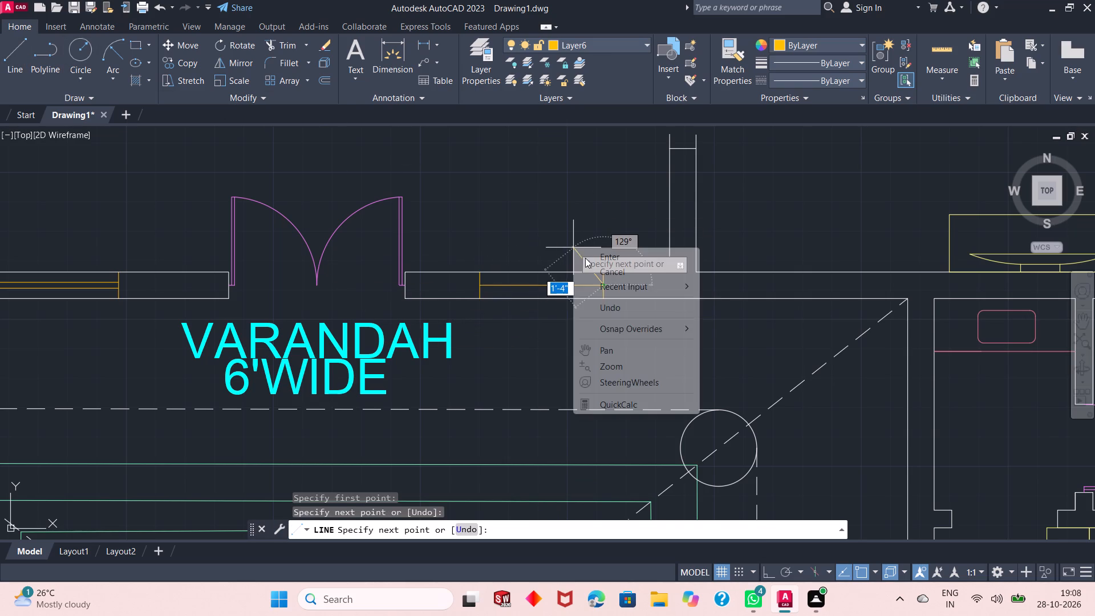
pyautogui.click(585, 258)
pyautogui.rightClick(463, 182)
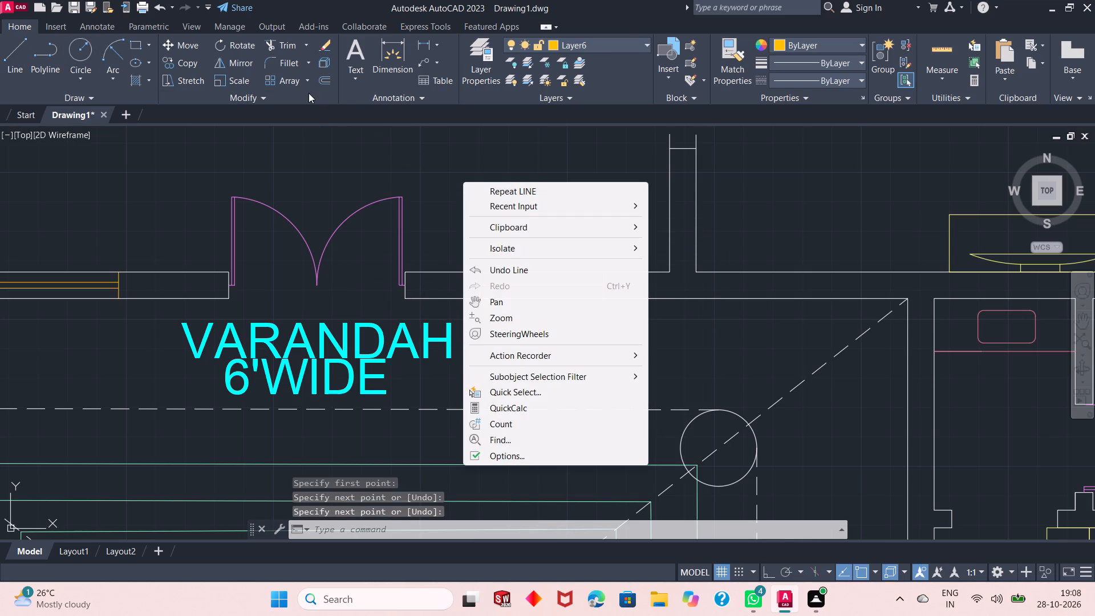
# Offset the horizontal centre line of the window east of the double door 1" to the north and 1" to the south.
pyautogui.doubleClick(319, 83)
pyautogui.rightClick(408, 146)
pyautogui.click(426, 153)
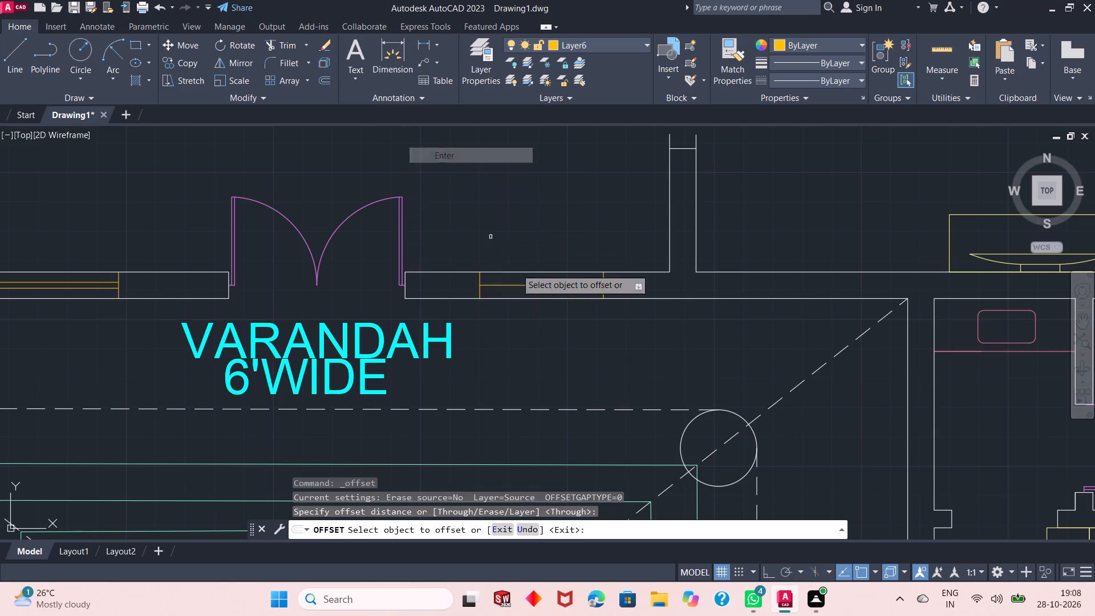
pyautogui.scroll(1, 533, 280)
pyautogui.click(529, 289)
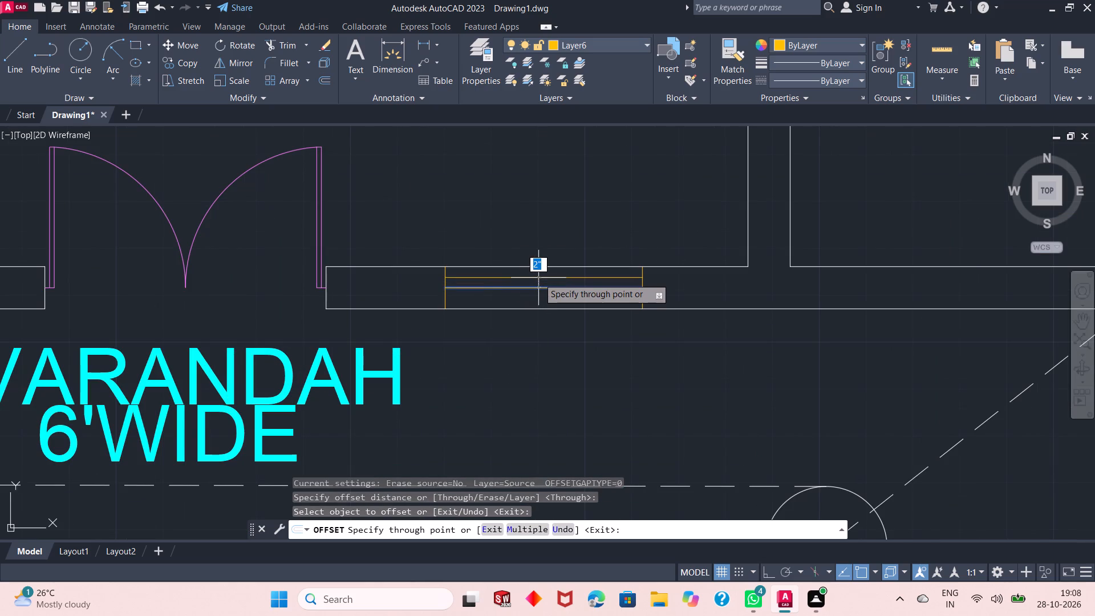
pyautogui.write('1"')
pyautogui.press('Return')
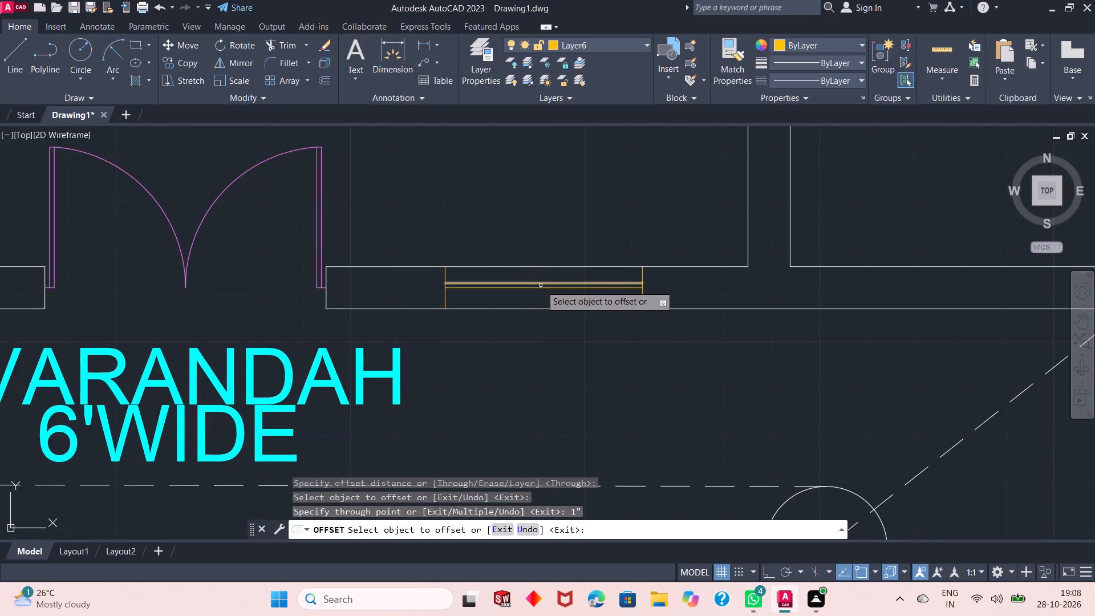
pyautogui.click(541, 289)
pyautogui.write('1"')
pyautogui.press('Return')
pyautogui.scroll(1, 546, 290)
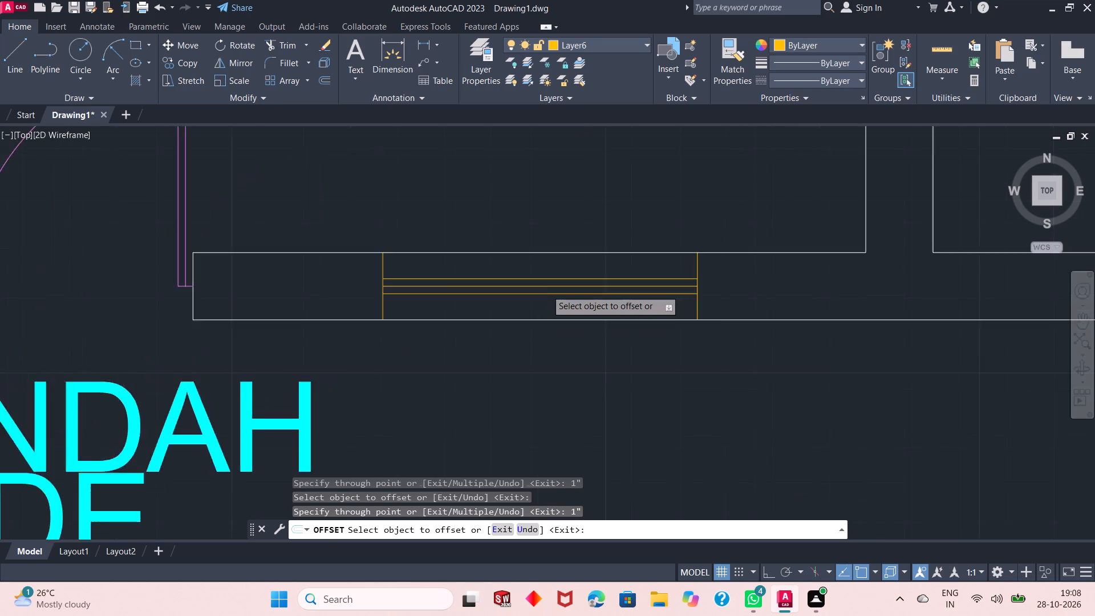
pyautogui.scroll(1, 546, 290)
pyautogui.rightClick(536, 200)
pyautogui.click(549, 208)
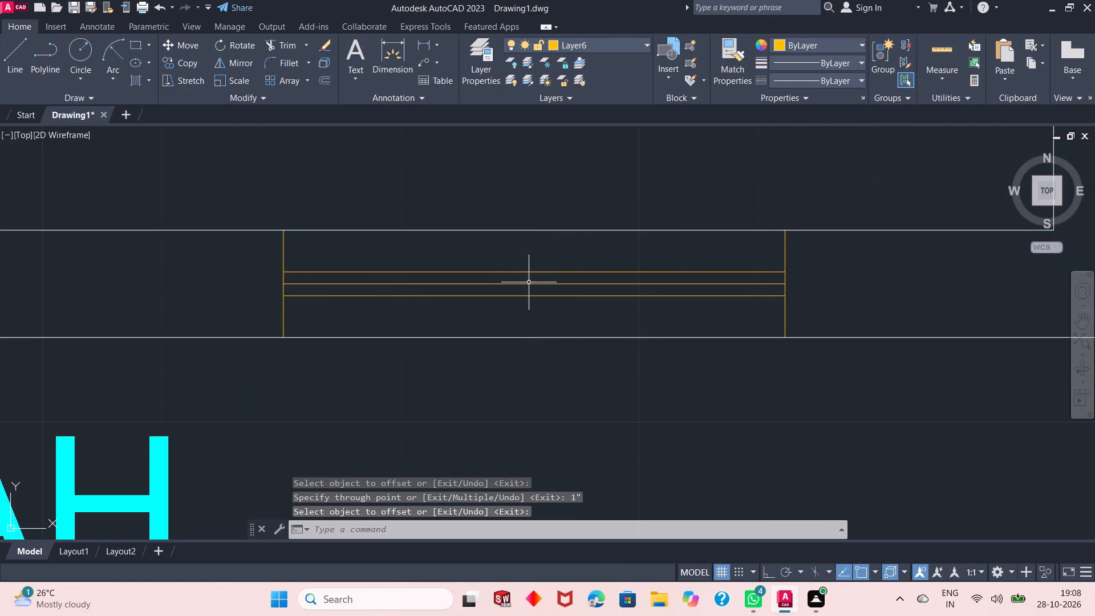
# Erase the original centre line of the window east of the double door, keeping the two offset lines.
pyautogui.click(529, 283)
pyautogui.rightClick(514, 178)
pyautogui.click(550, 262)
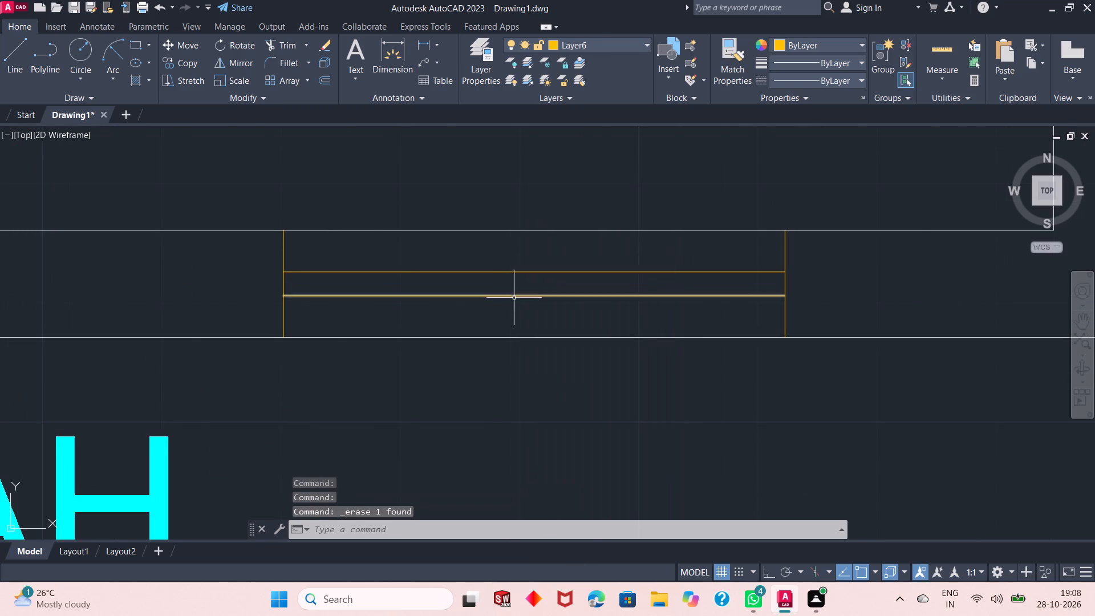
# Draw a vertical line across the wall between family room and varandah, just east of the dining hall partition wall.
pyautogui.scroll(-3, 513, 299)
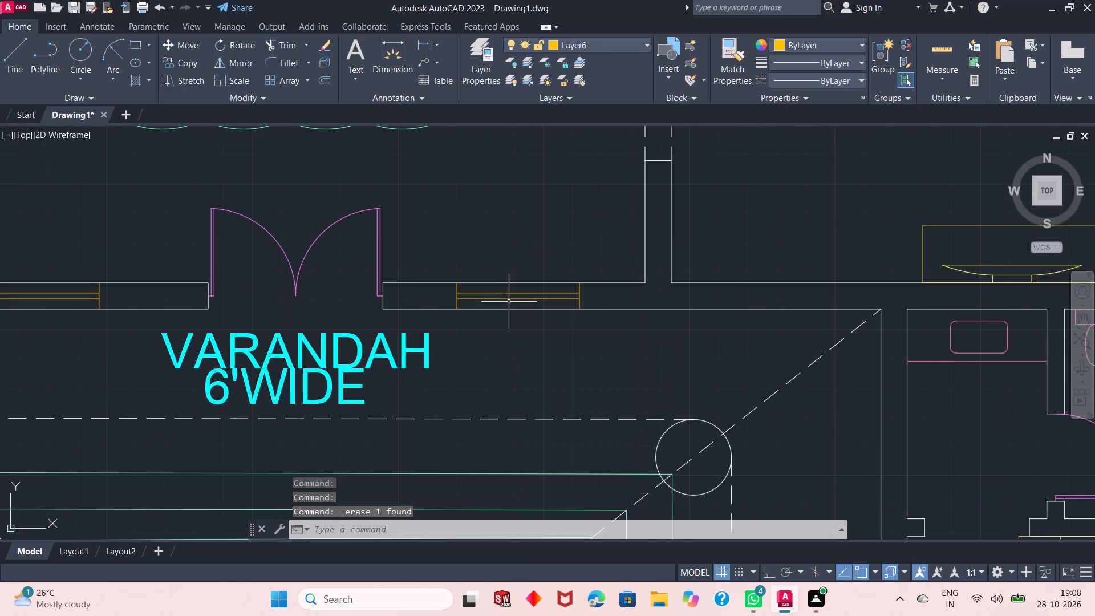
pyautogui.scroll(-1, 508, 302)
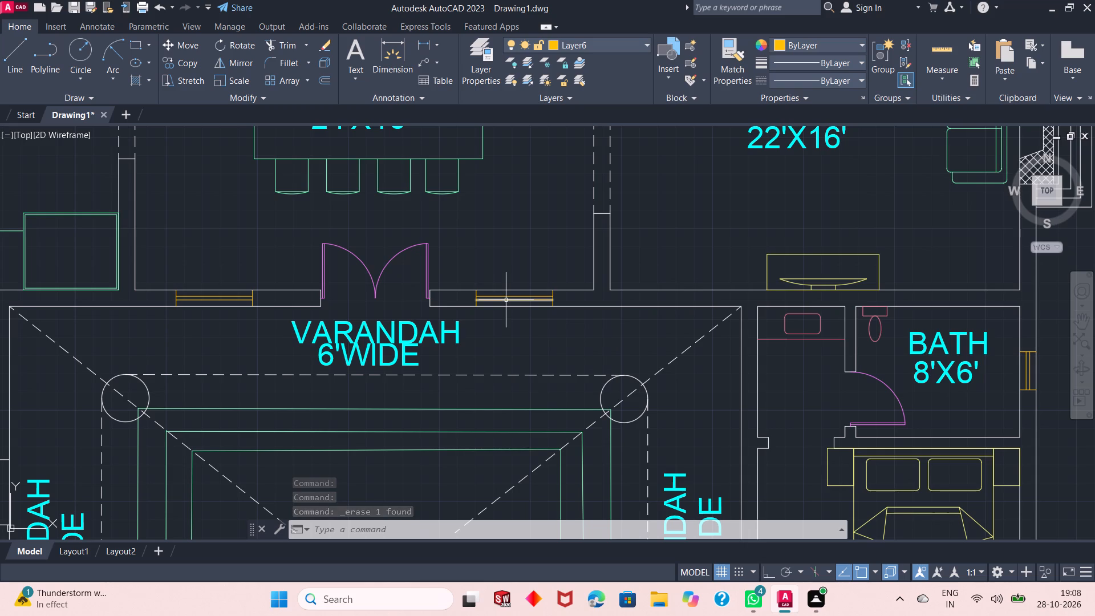
pyautogui.scroll(1, 758, 292)
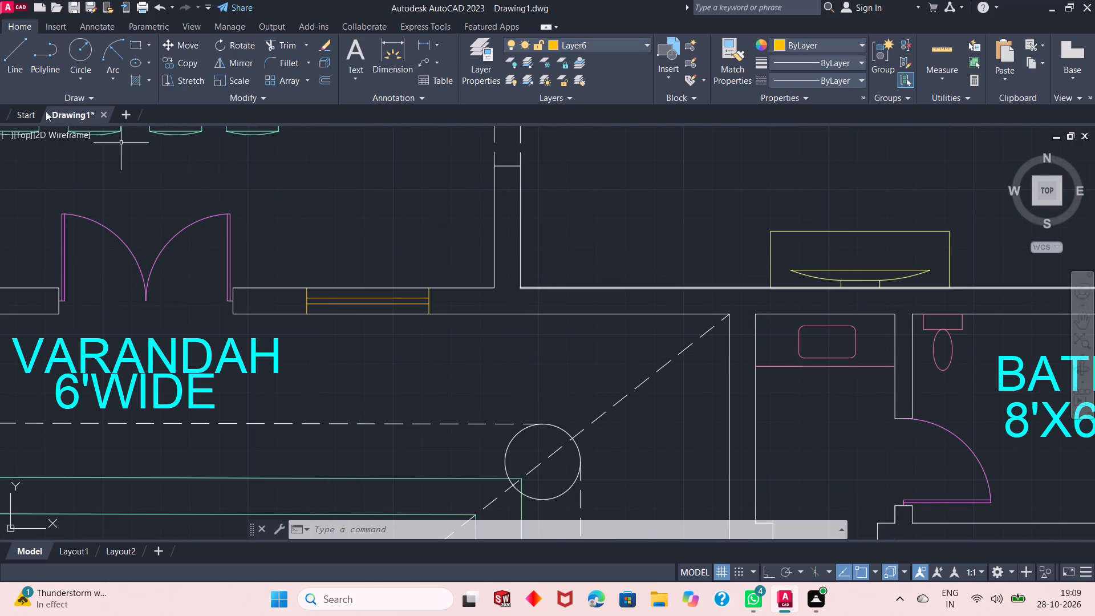
pyautogui.click(10, 54)
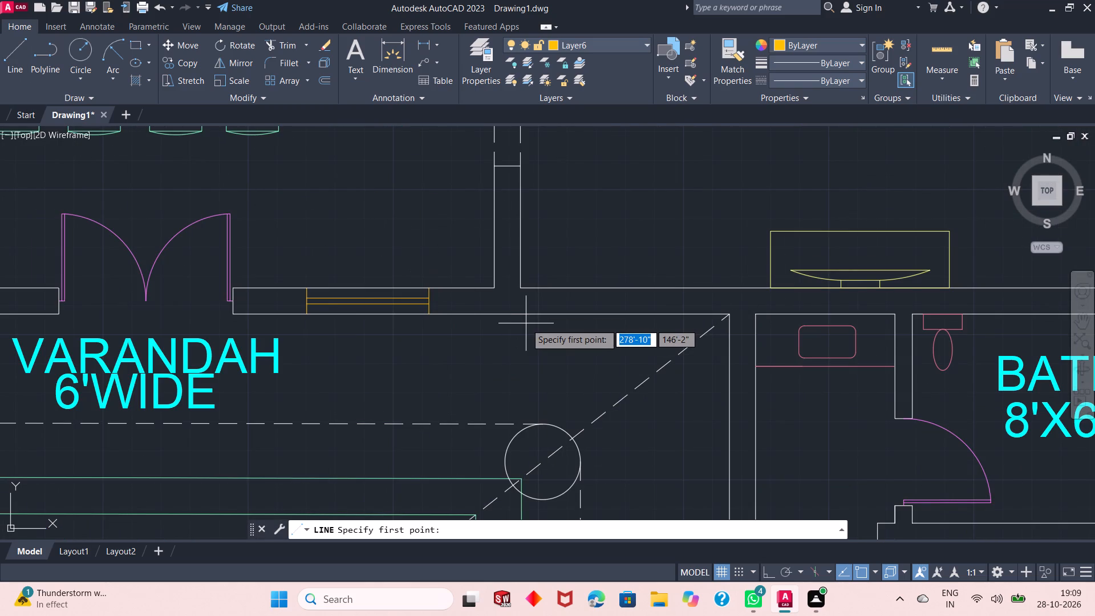
pyautogui.click(587, 288)
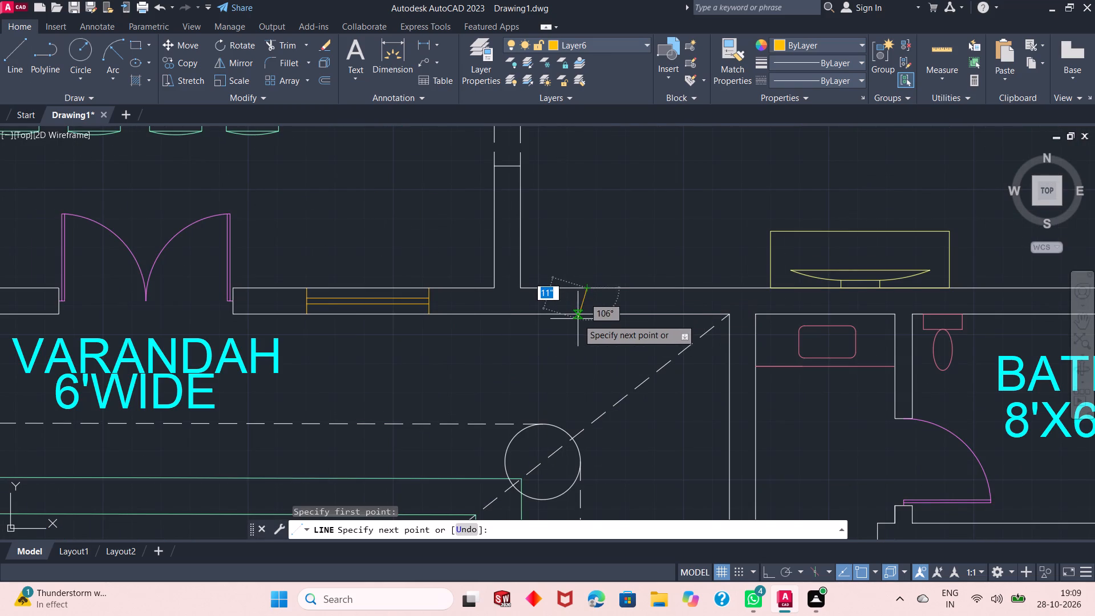
pyautogui.click(588, 317)
pyautogui.rightClick(608, 252)
pyautogui.click(619, 255)
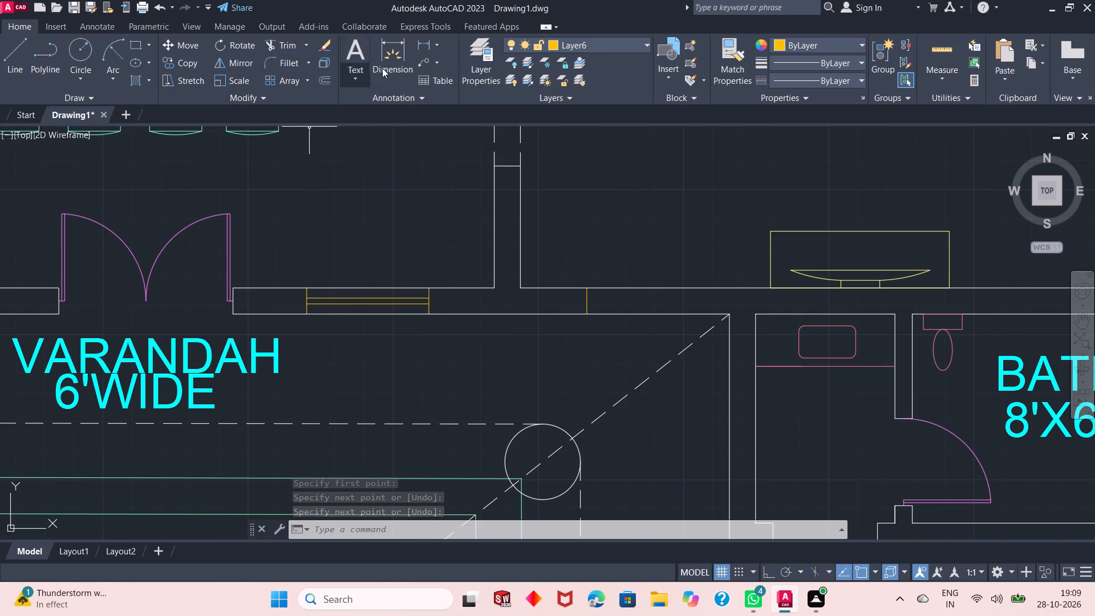
# Offset the wall-crossing line in the family room wall 2'6" east to mark the window's other end.
pyautogui.click(321, 82)
pyautogui.rightClick(408, 156)
pyautogui.click(420, 161)
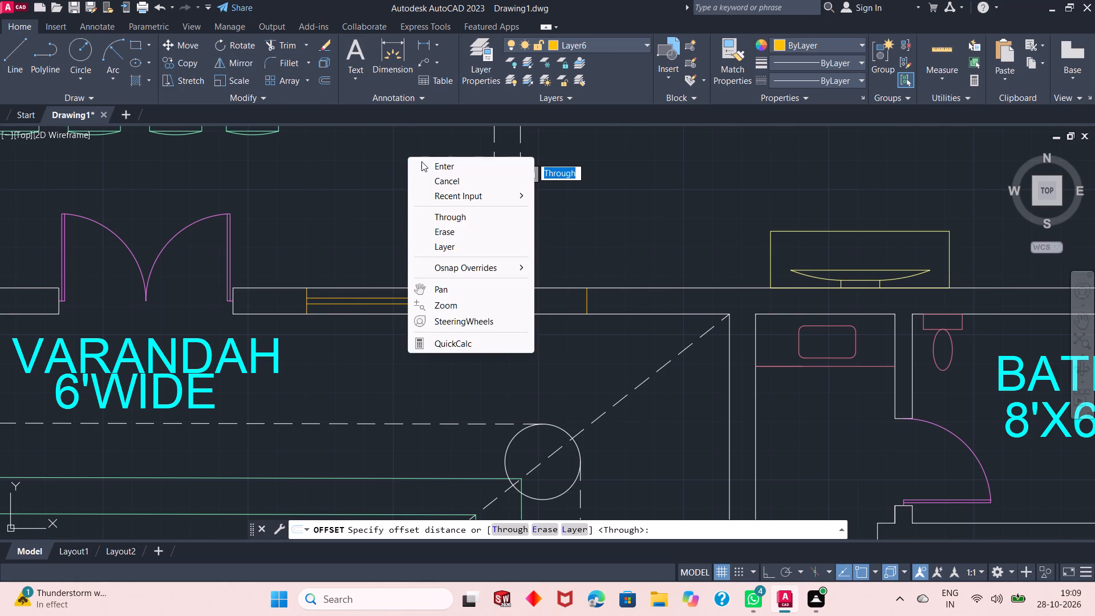
pyautogui.click(586, 302)
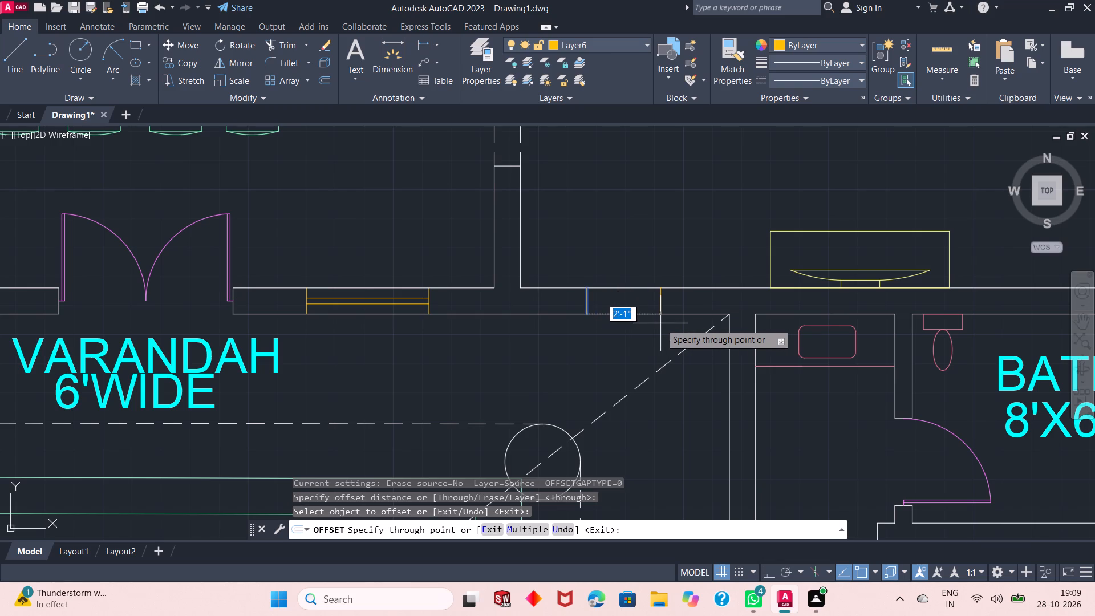
pyautogui.write('2\'6"')
pyautogui.press('Return')
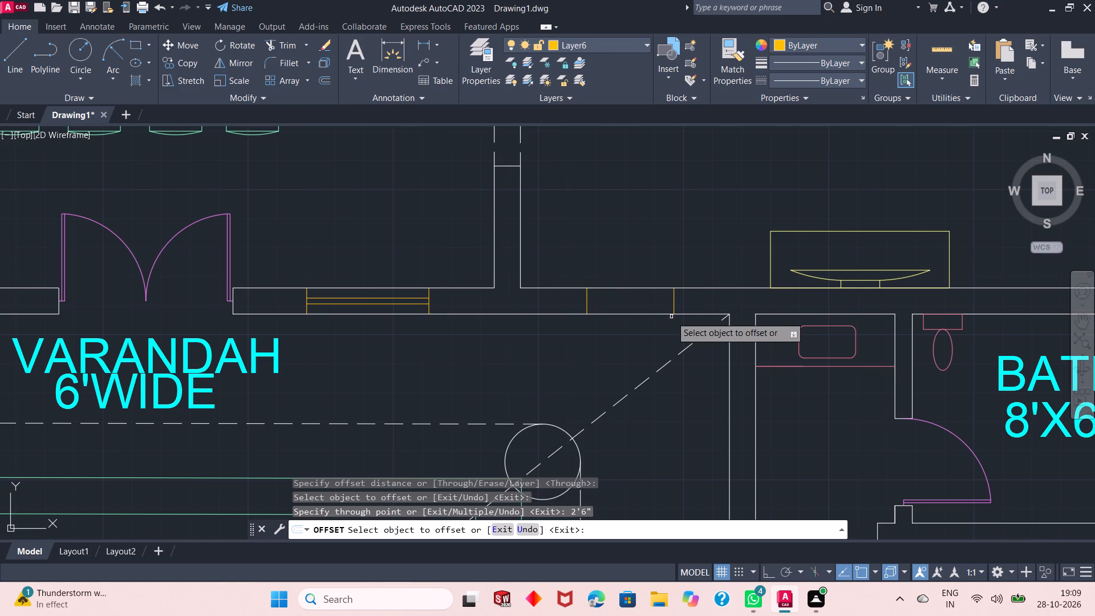
# Draw a horizontal centre line between the two end lines of the family room window in the varandah wall.
pyautogui.rightClick(614, 249)
pyautogui.click(620, 258)
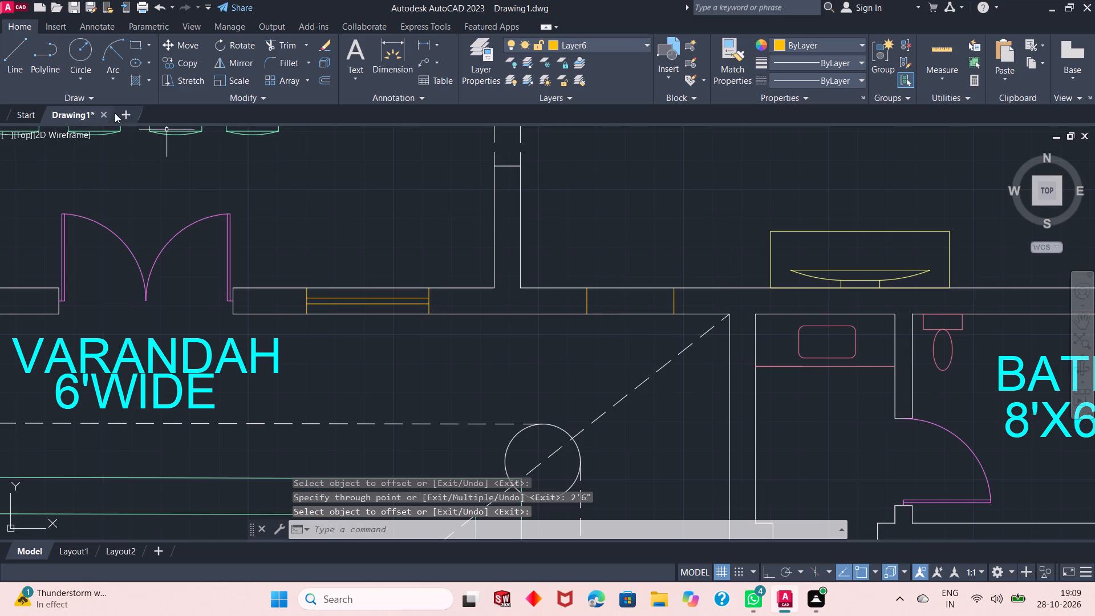
pyautogui.click(10, 61)
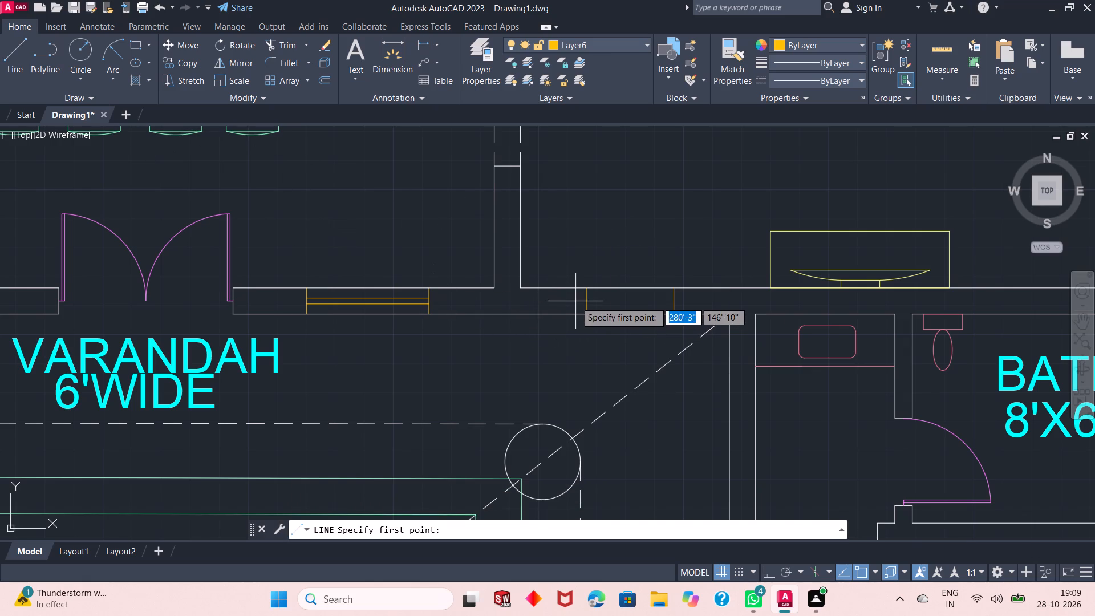
pyautogui.click(583, 302)
pyautogui.click(672, 304)
pyautogui.rightClick(656, 269)
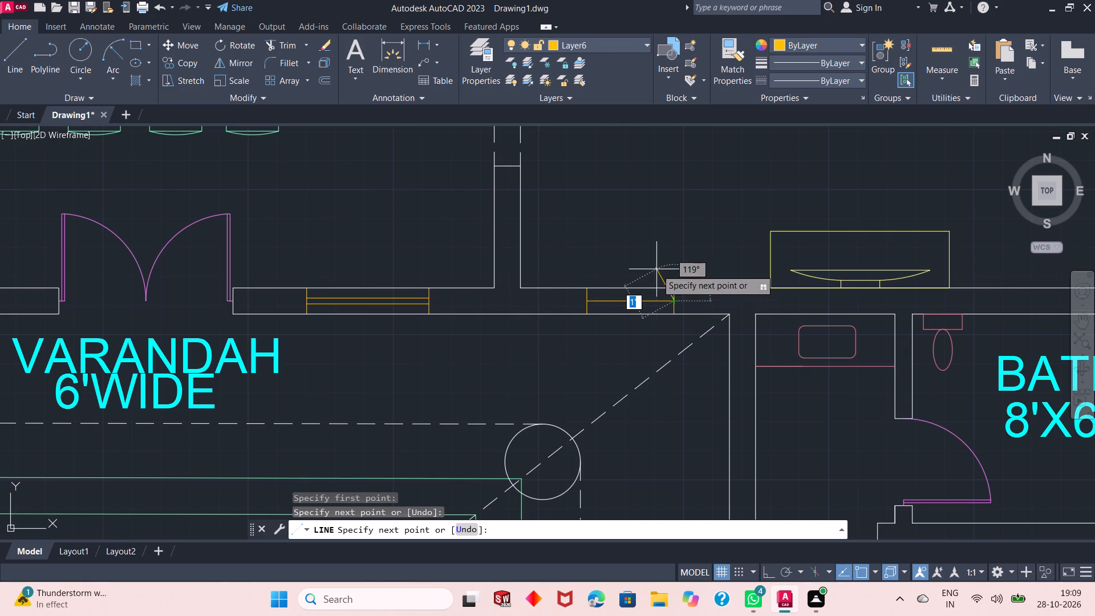
pyautogui.click(679, 278)
# Offset the family room window's horizontal centre line 1" to the north and 1" to the south.
pyautogui.scroll(2, 624, 291)
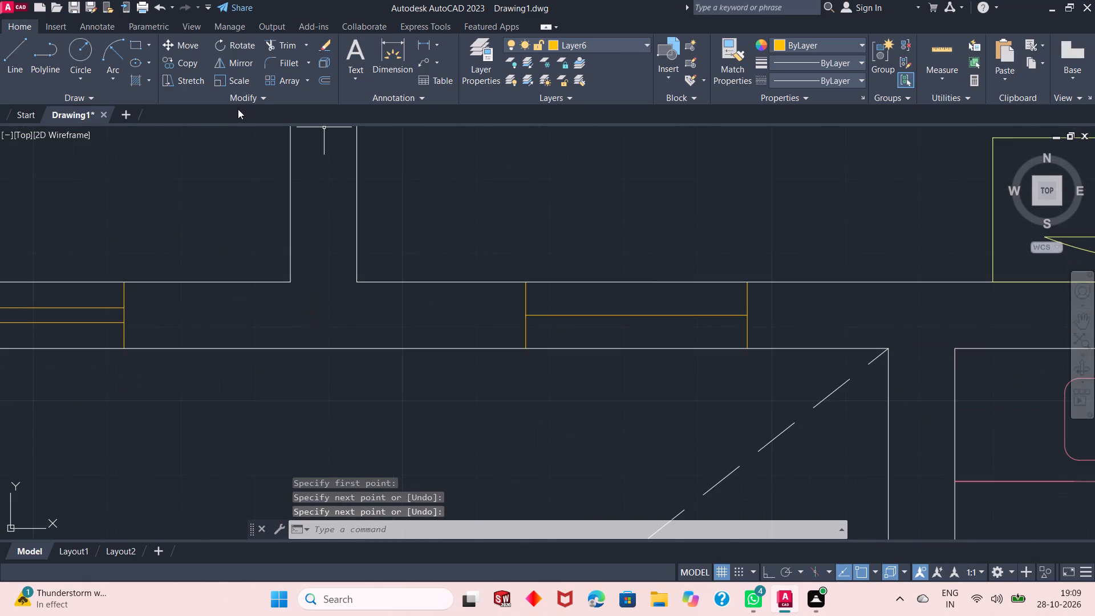
pyautogui.click(320, 82)
pyautogui.rightClick(456, 176)
pyautogui.click(484, 186)
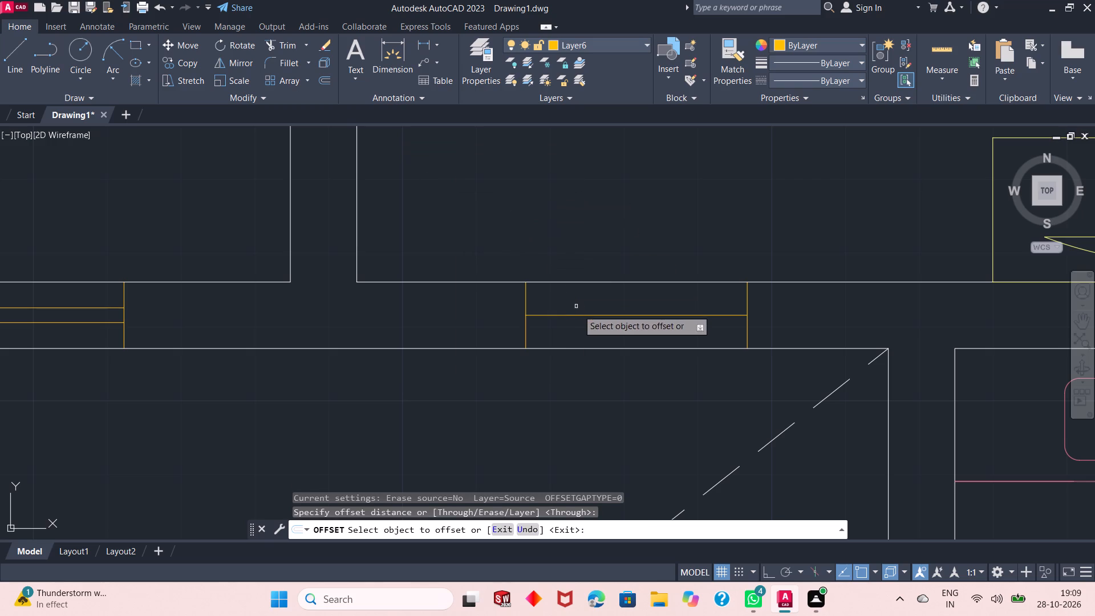
pyautogui.click(579, 315)
pyautogui.write('1"')
pyautogui.press('Return')
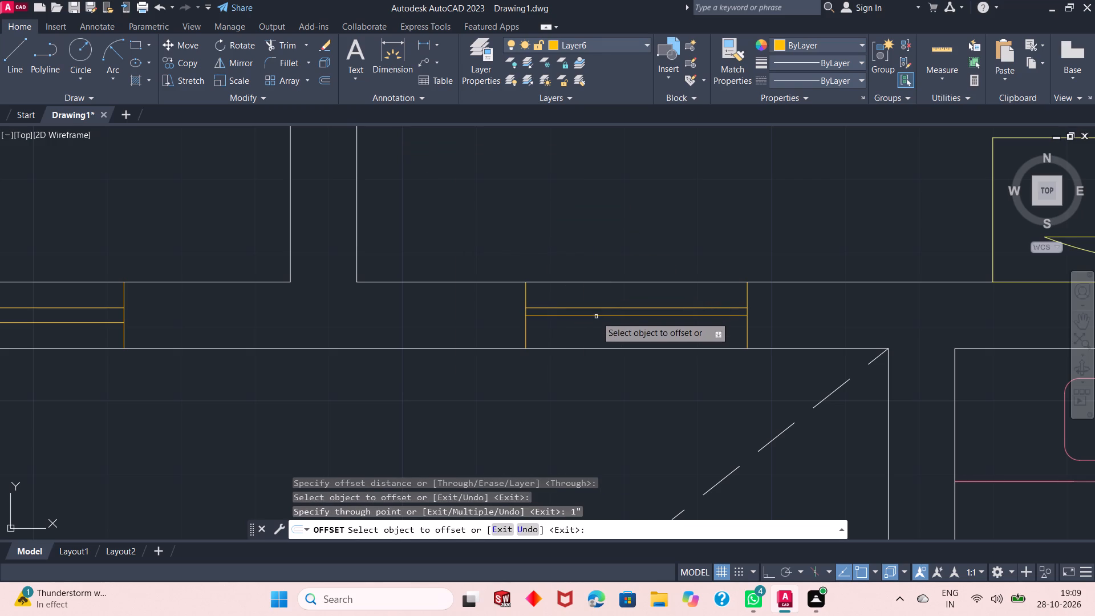
pyautogui.click(596, 317)
pyautogui.write('1"')
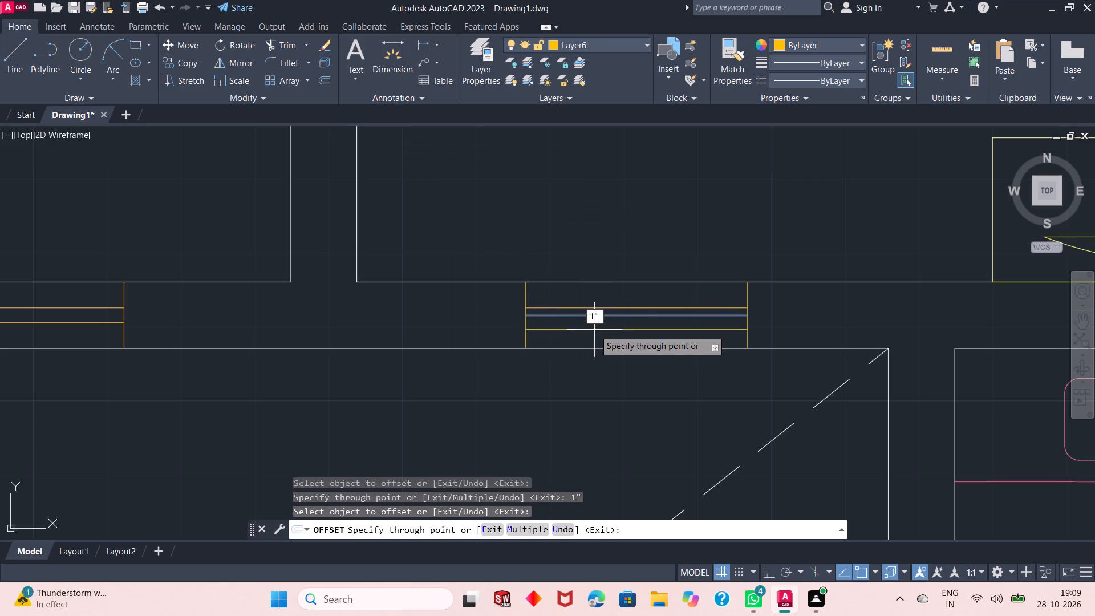
pyautogui.press('Return')
pyautogui.rightClick(428, 168)
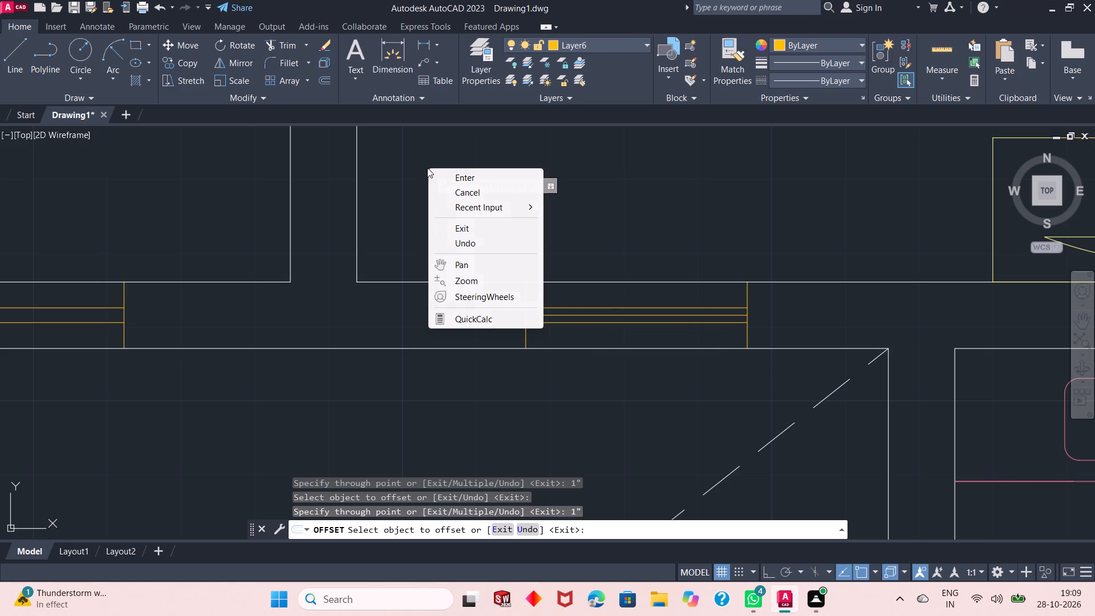
pyautogui.click(463, 184)
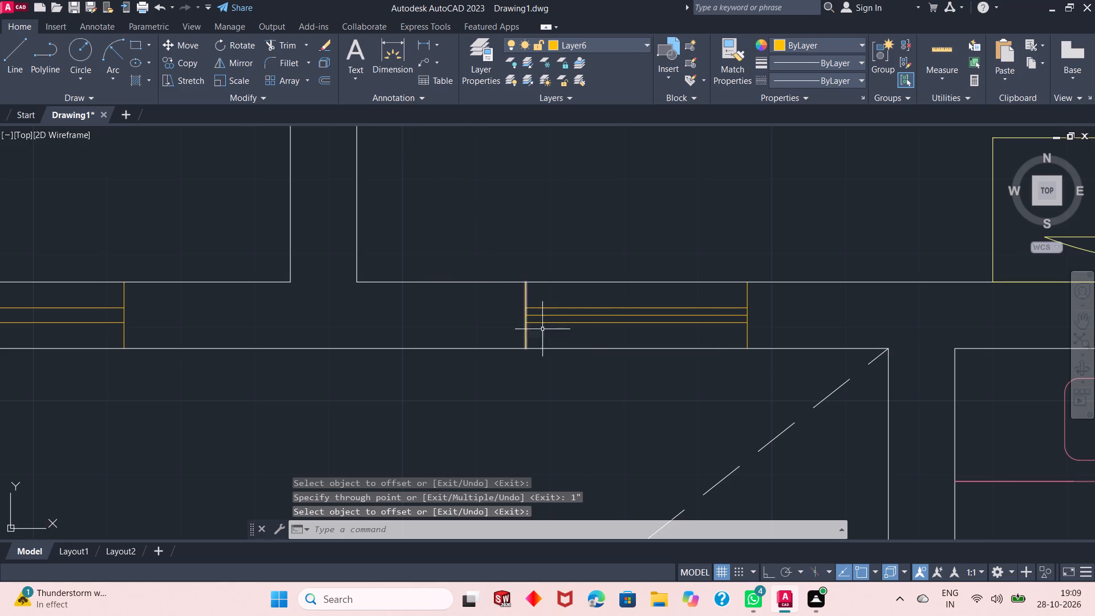
# Erase the original centre line of the family room window, keeping the two offset lines.
pyautogui.scroll(2, 588, 347)
pyautogui.click(576, 268)
pyautogui.click(559, 278)
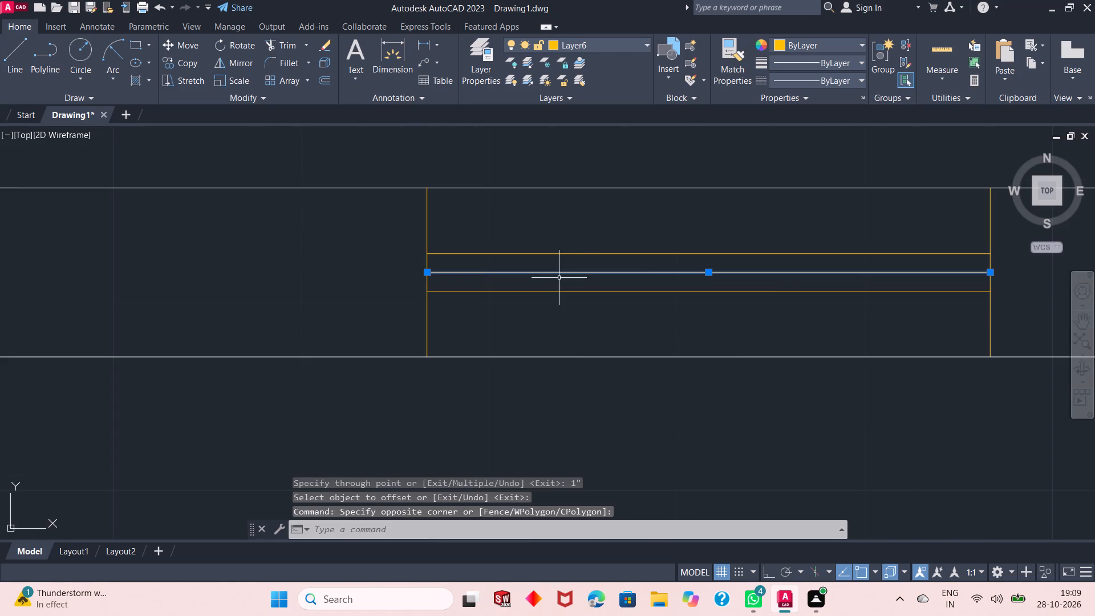
pyautogui.scroll(-3, 567, 302)
pyautogui.rightClick(551, 219)
pyautogui.click(592, 294)
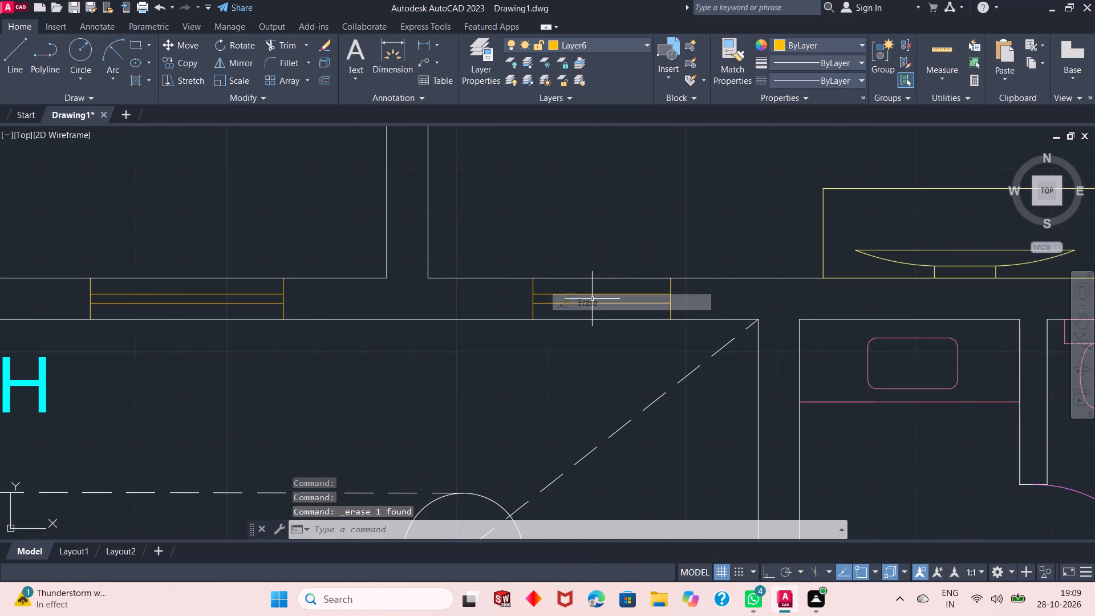
# Draw a vertical line across the wall between living room and south varandah, west of the double door above the sofa.
pyautogui.scroll(-2, 516, 358)
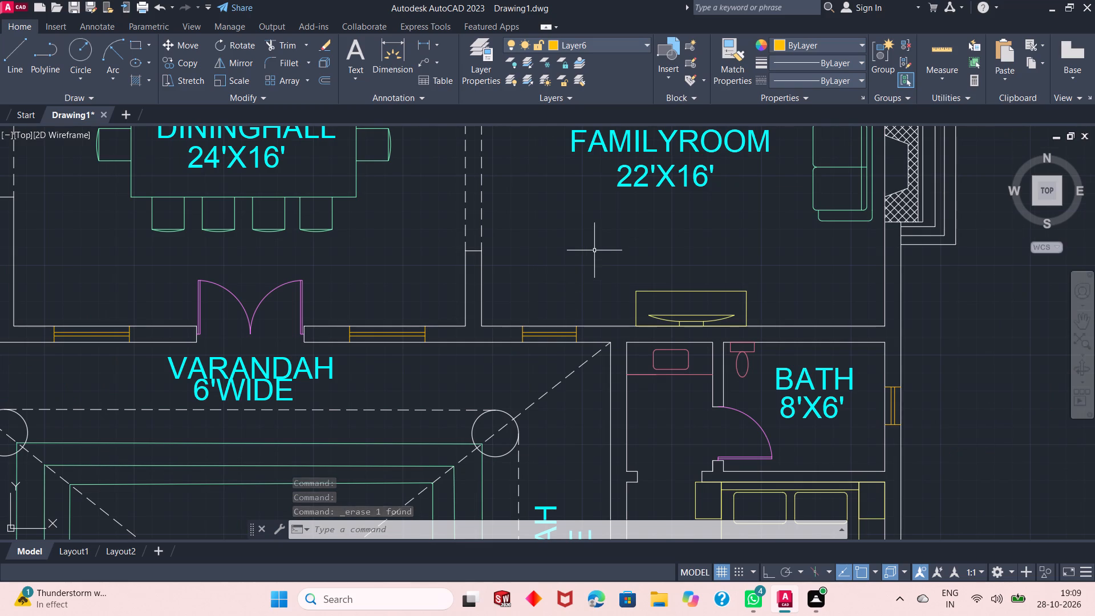
pyautogui.scroll(-2, 594, 250)
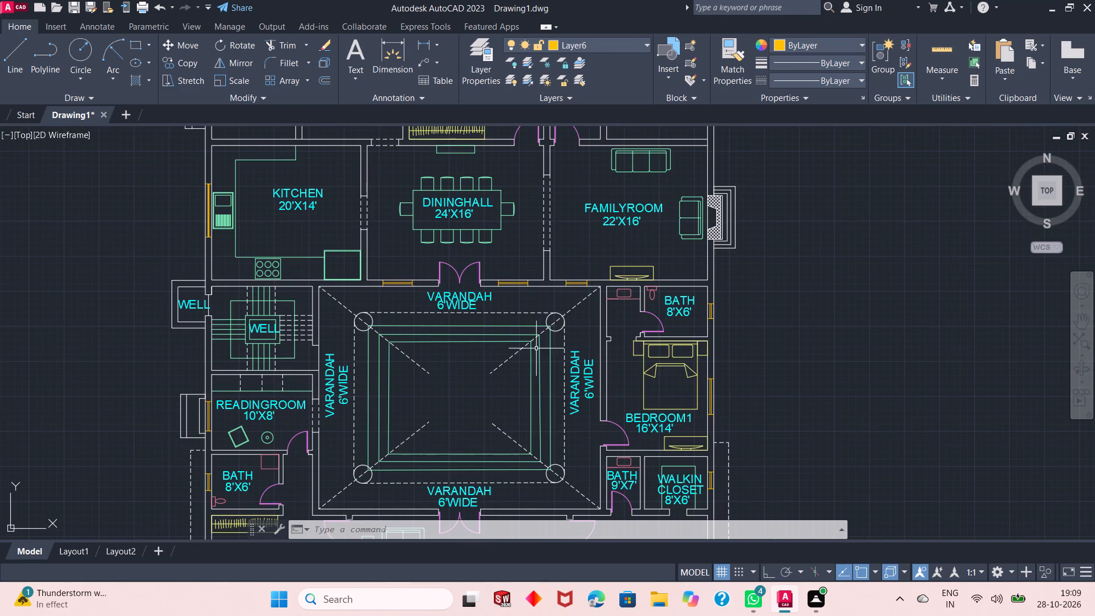
pyautogui.scroll(-1, 542, 269)
pyautogui.scroll(3, 463, 448)
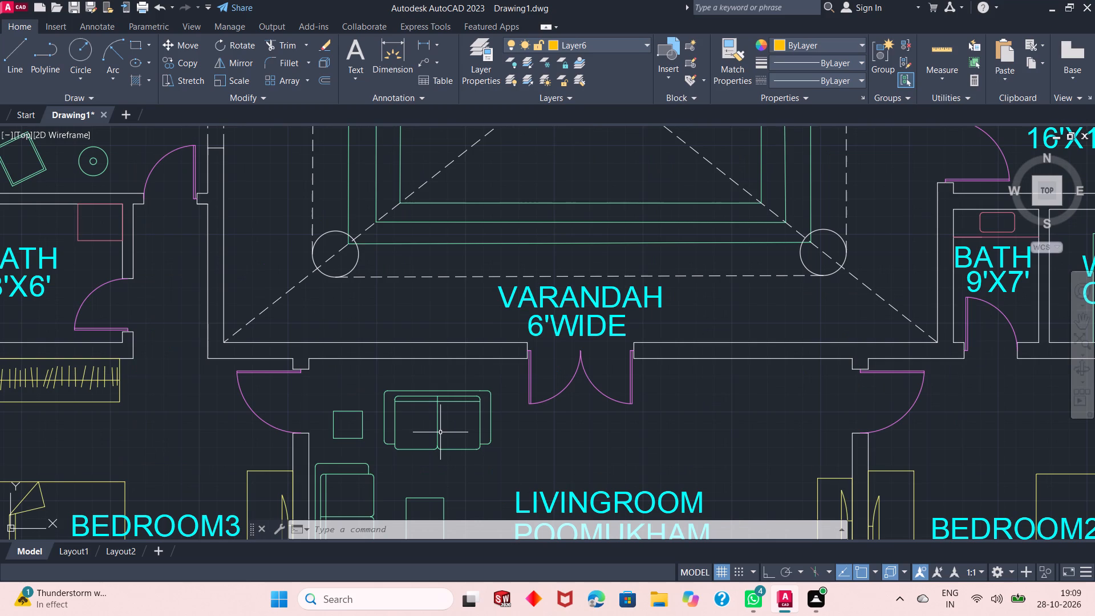
pyautogui.click(5, 52)
pyautogui.scroll(1, 387, 337)
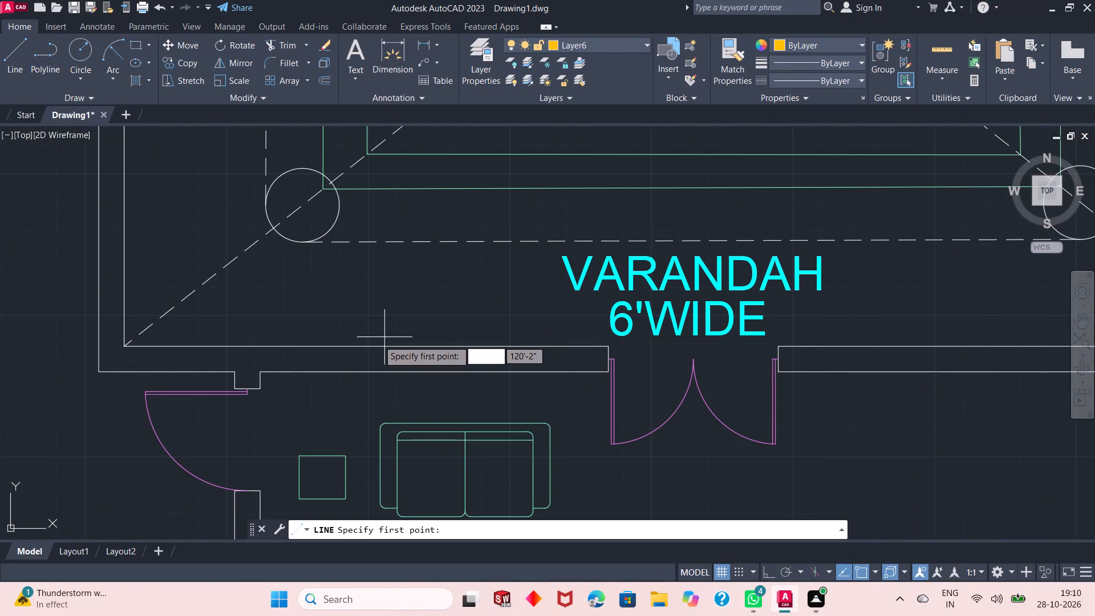
pyautogui.click(348, 370)
pyautogui.click(348, 346)
pyautogui.rightClick(366, 312)
pyautogui.click(394, 313)
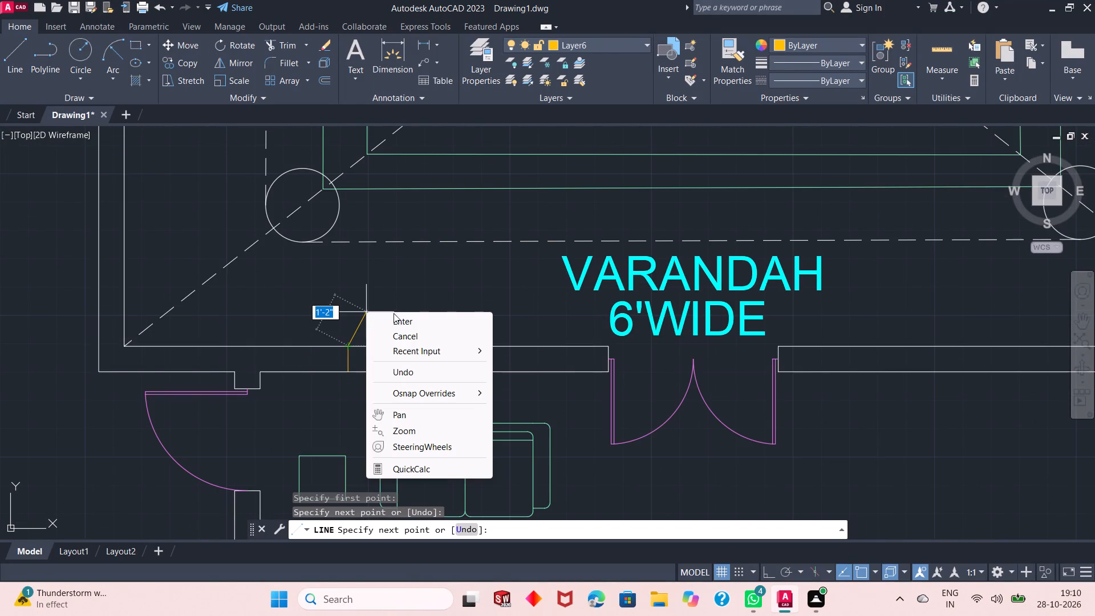
pyautogui.click(388, 322)
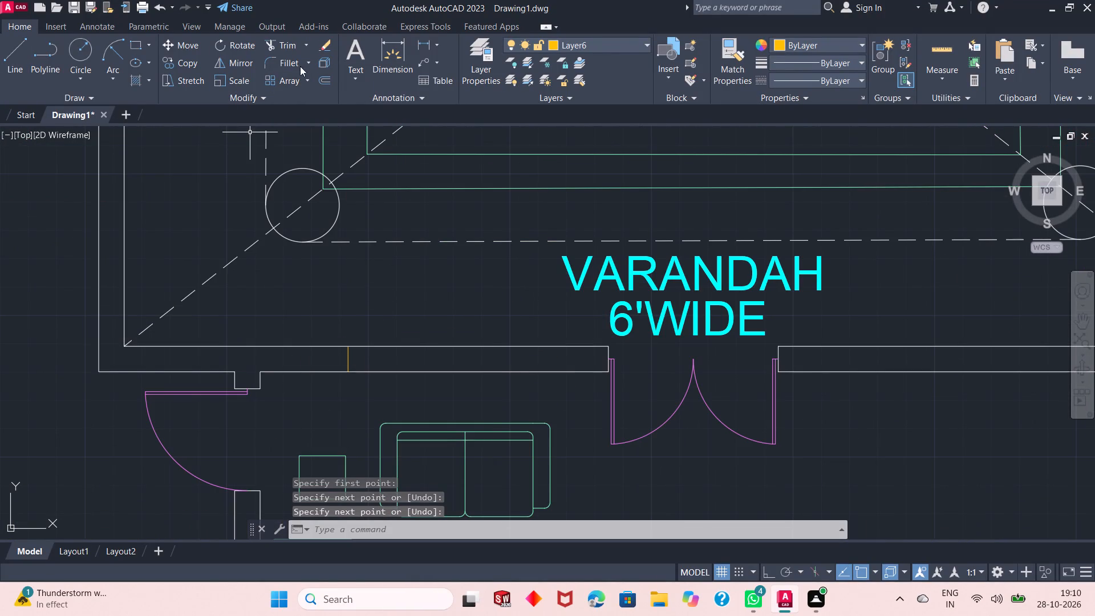
# Offset the wall-crossing line in the living room wall 4' east to mark the window's other end.
pyautogui.click(325, 79)
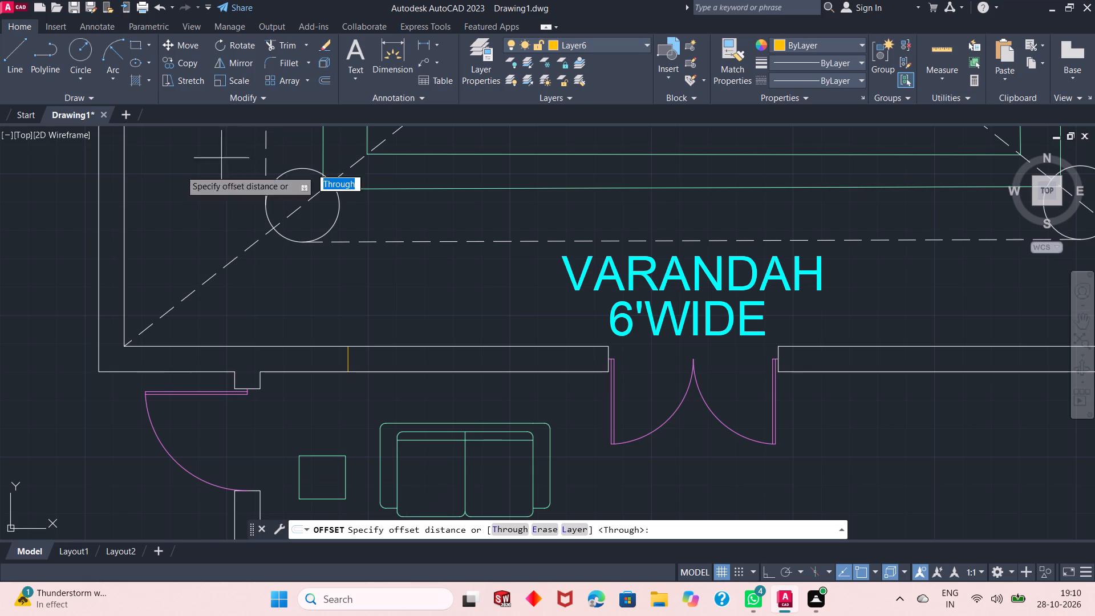
pyautogui.rightClick(133, 185)
pyautogui.click(155, 194)
pyautogui.click(347, 352)
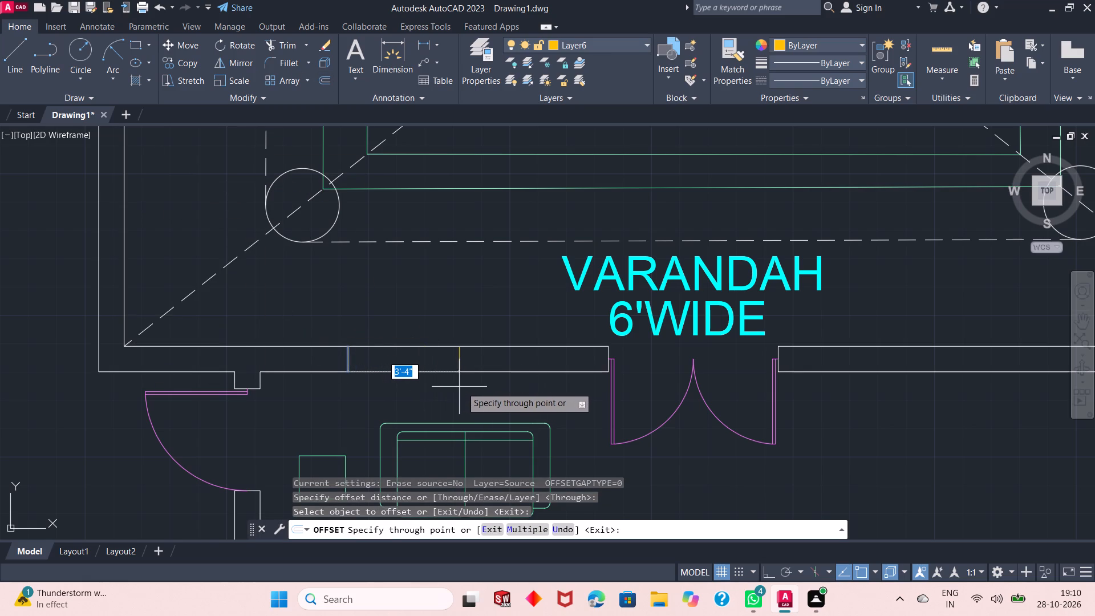
pyautogui.write("4'")
pyautogui.press('Return')
pyautogui.rightClick(449, 326)
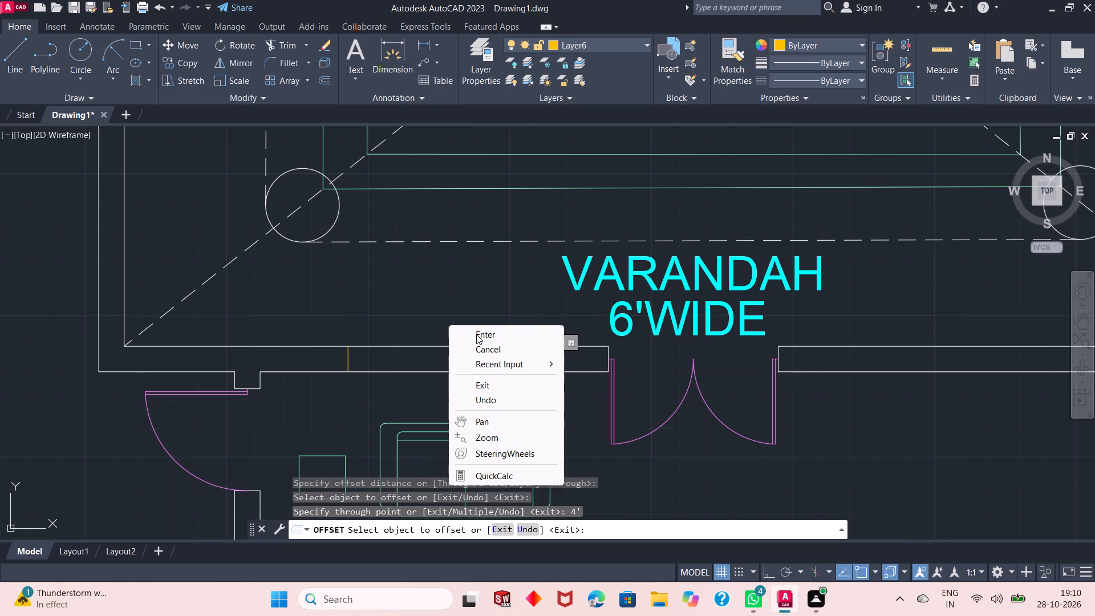
pyautogui.click(476, 334)
# Draw a horizontal centre line between the two end lines of the living room window west of the double door.
pyautogui.click(14, 55)
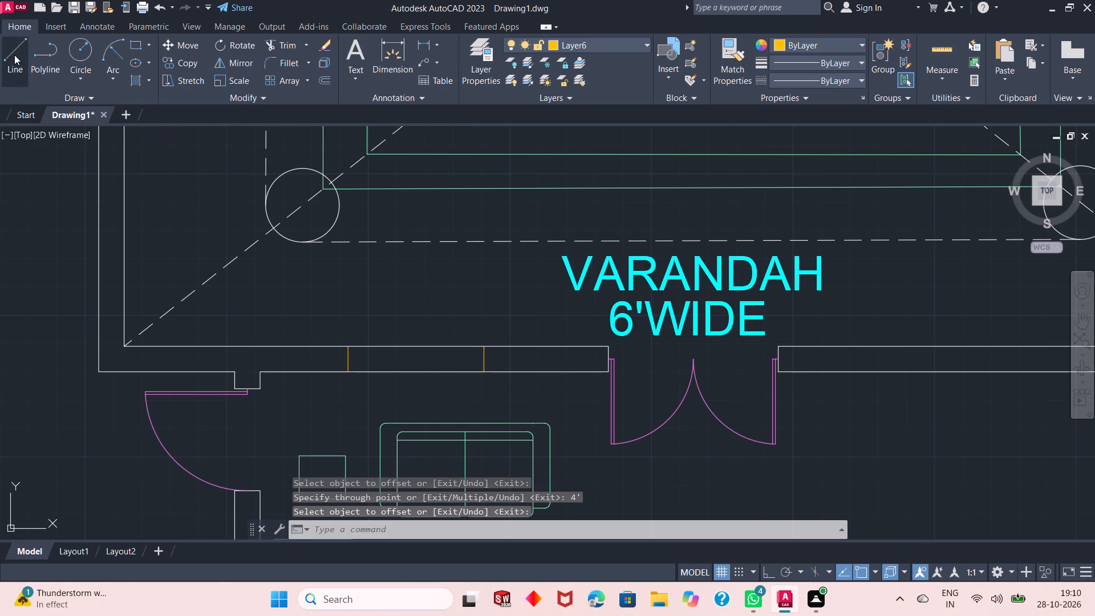
pyautogui.scroll(1, 408, 378)
pyautogui.click(314, 350)
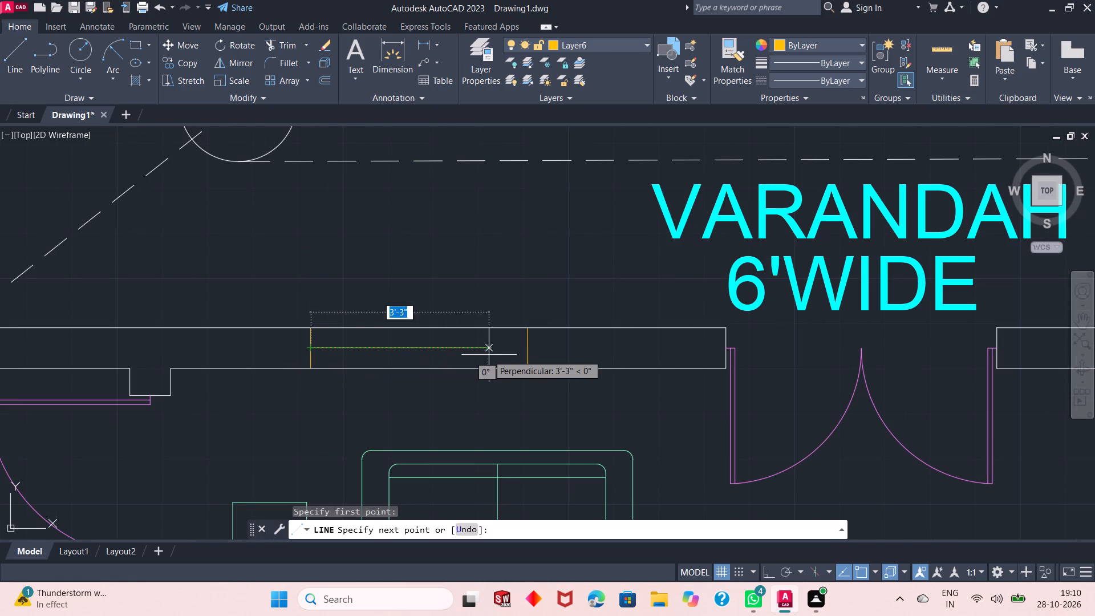
pyautogui.click(525, 349)
pyautogui.rightClick(500, 292)
pyautogui.click(534, 300)
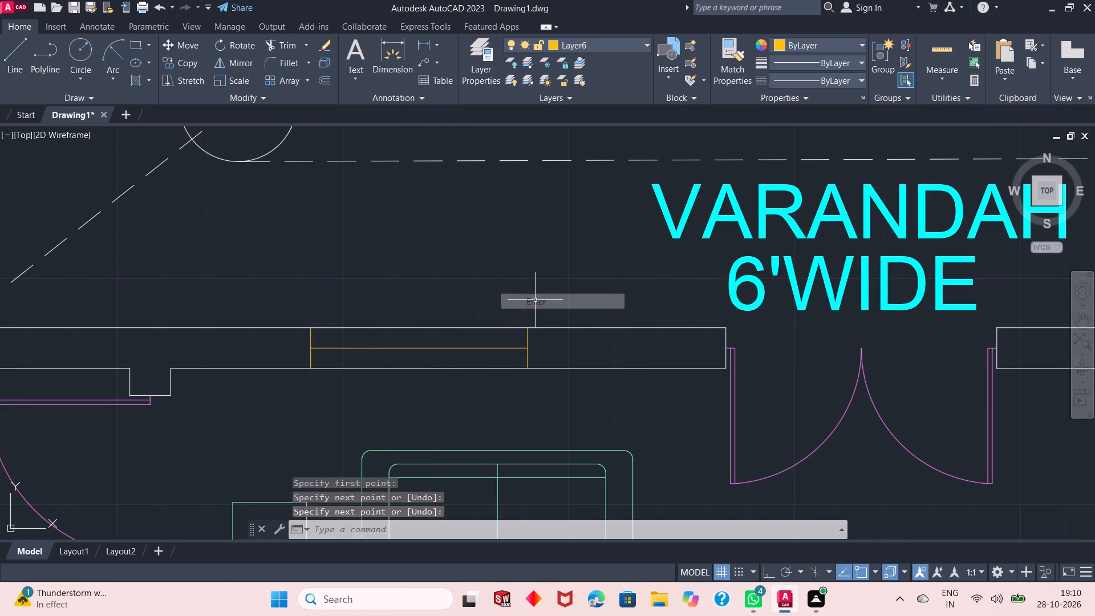
# Offset the horizontal centre line of the living room window west of the double door 1" to the north and 1" to the south.
pyautogui.click(319, 76)
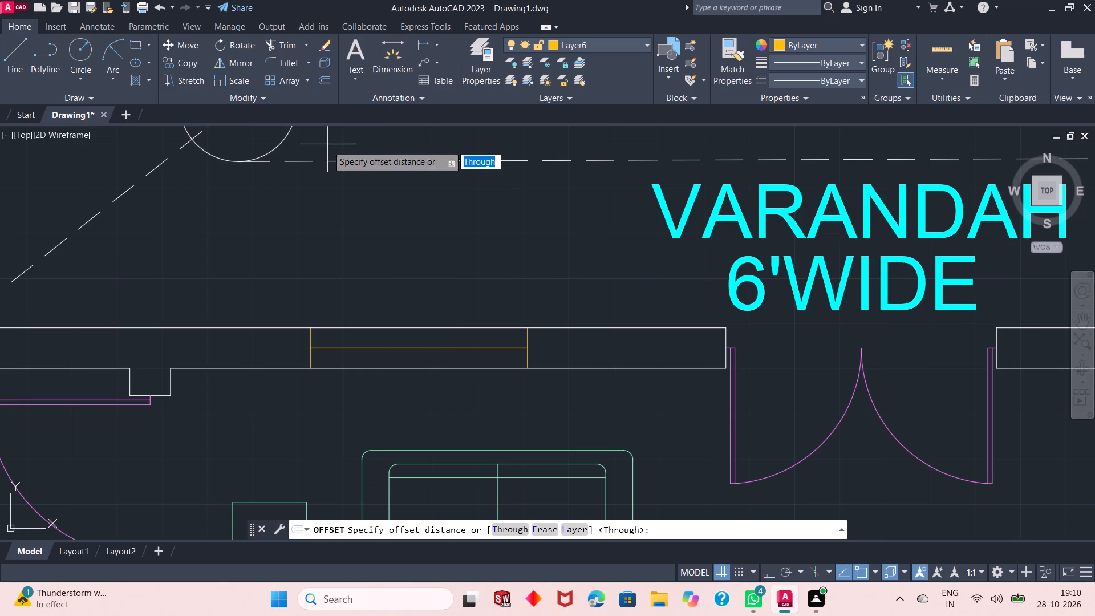
pyautogui.rightClick(327, 148)
pyautogui.click(353, 161)
pyautogui.click(423, 349)
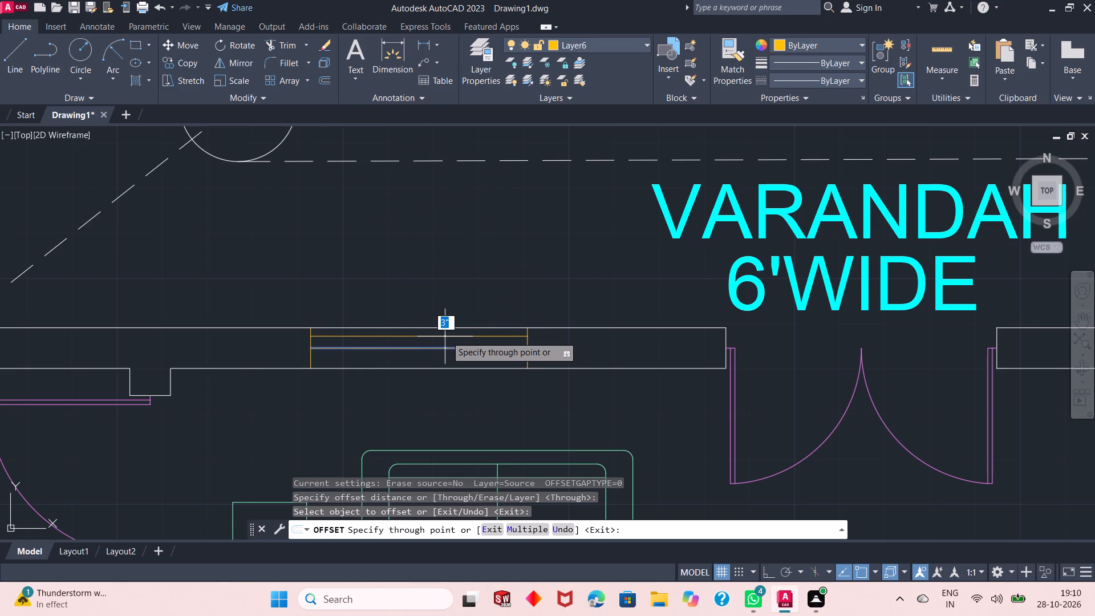
pyautogui.write('1"')
pyautogui.press('Return')
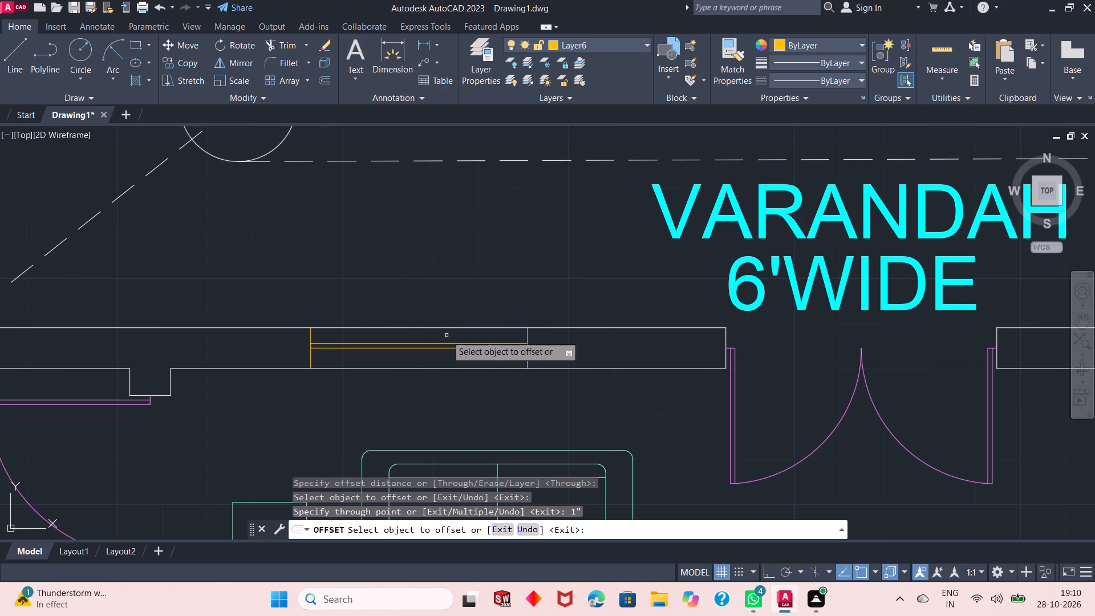
pyautogui.click(455, 348)
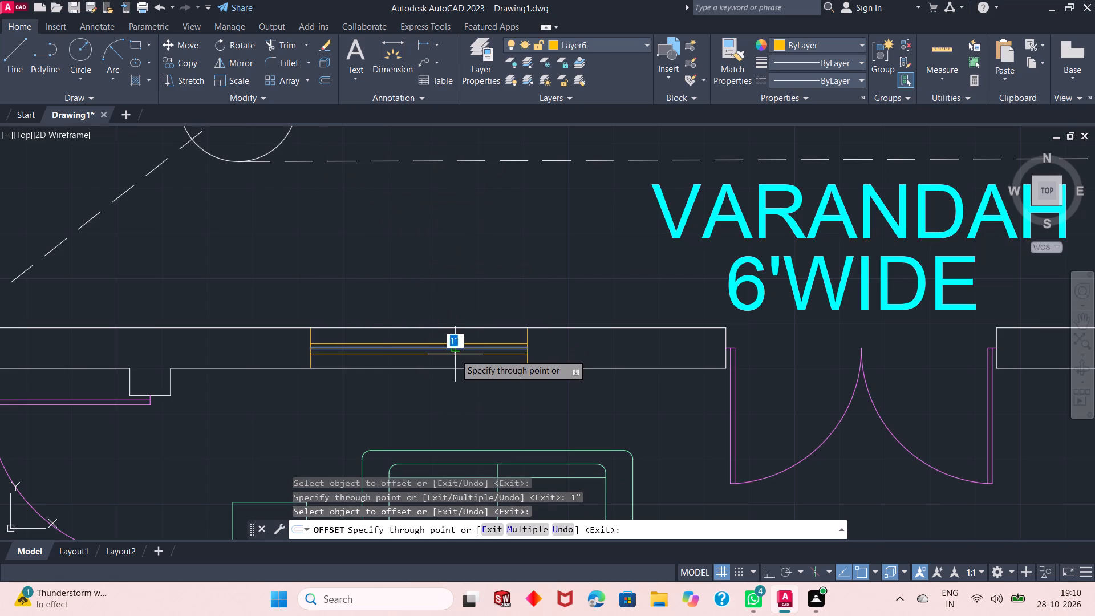
pyautogui.write('1"')
pyautogui.press('Return')
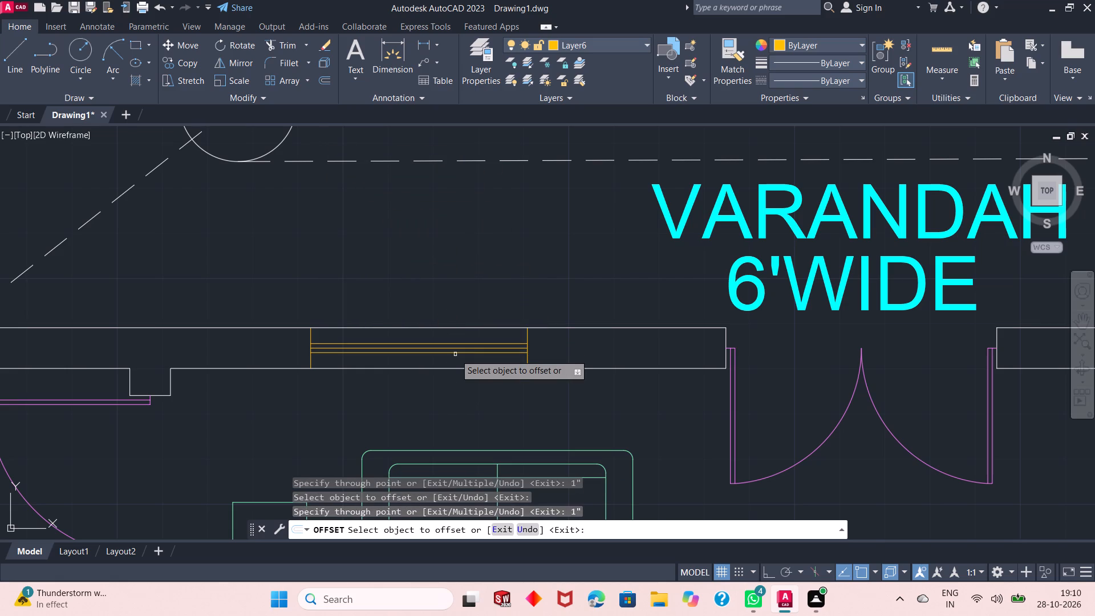
pyautogui.rightClick(412, 254)
pyautogui.click(427, 261)
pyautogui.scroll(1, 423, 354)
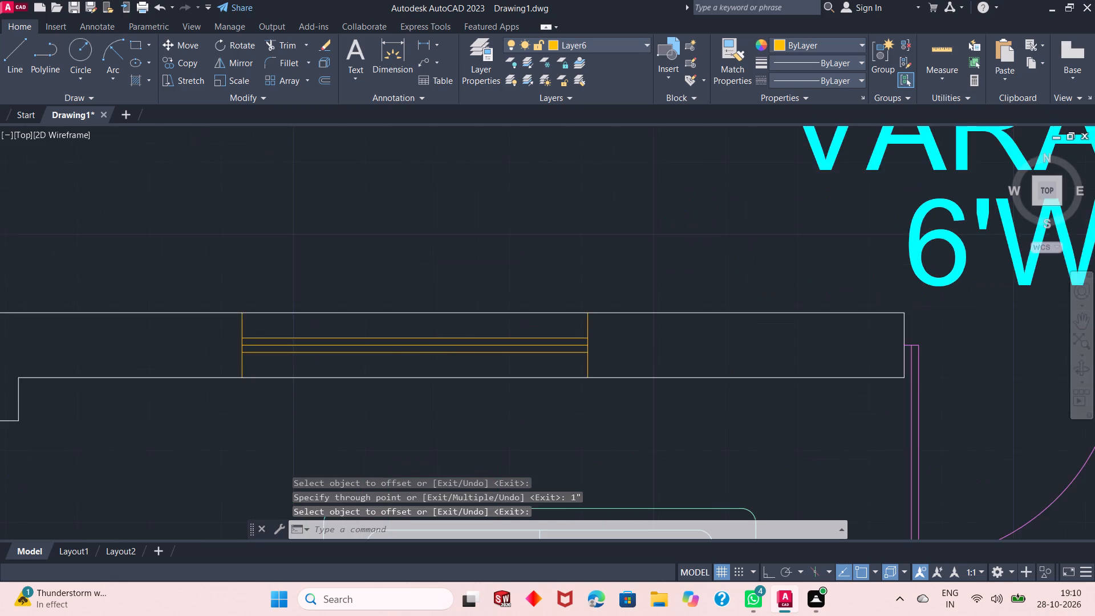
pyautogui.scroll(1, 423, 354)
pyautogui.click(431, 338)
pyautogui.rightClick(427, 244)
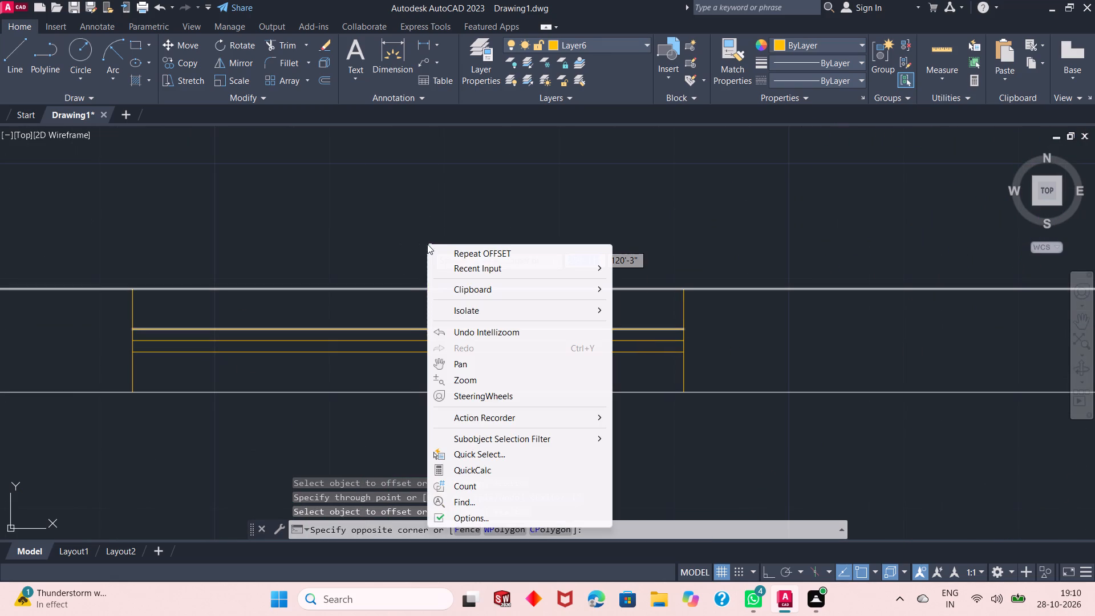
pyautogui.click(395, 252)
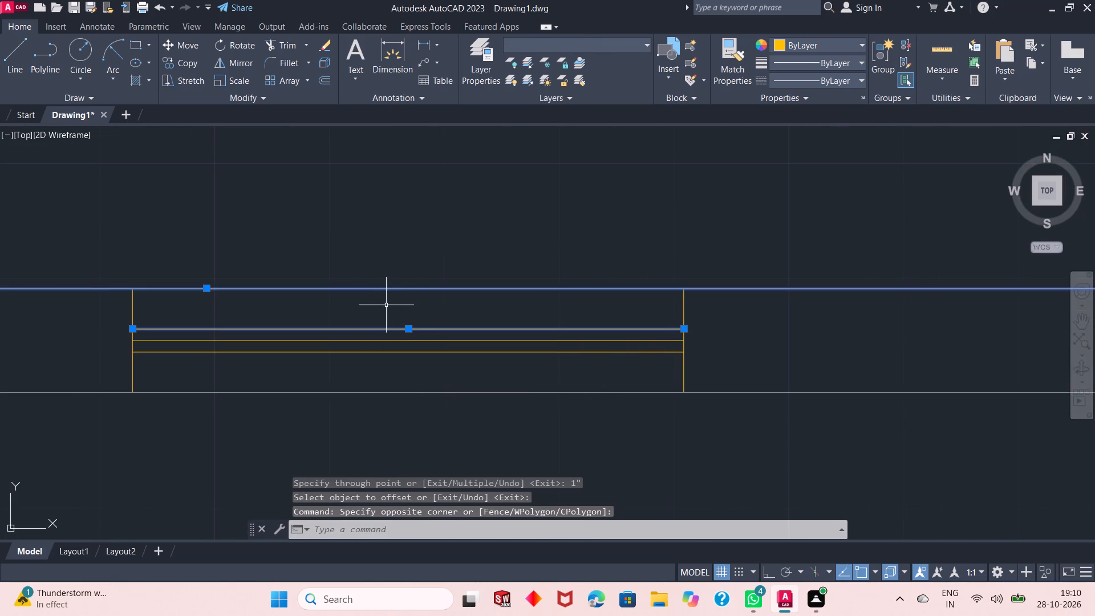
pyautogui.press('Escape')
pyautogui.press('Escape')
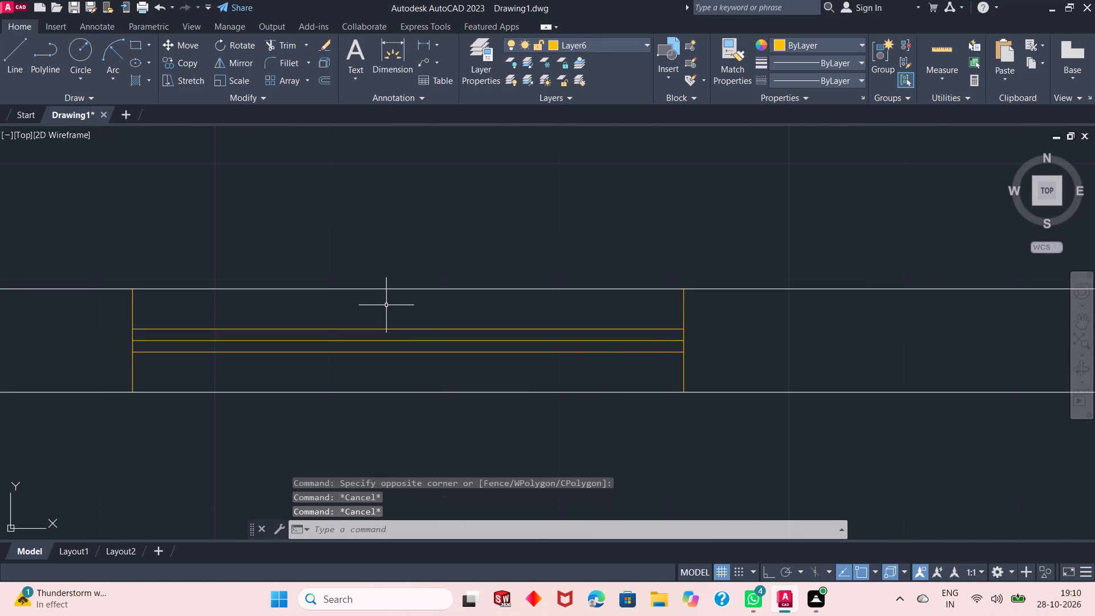
# Erase the original centre line of the living room window west of the double door, keeping the two offset lines.
pyautogui.click(365, 338)
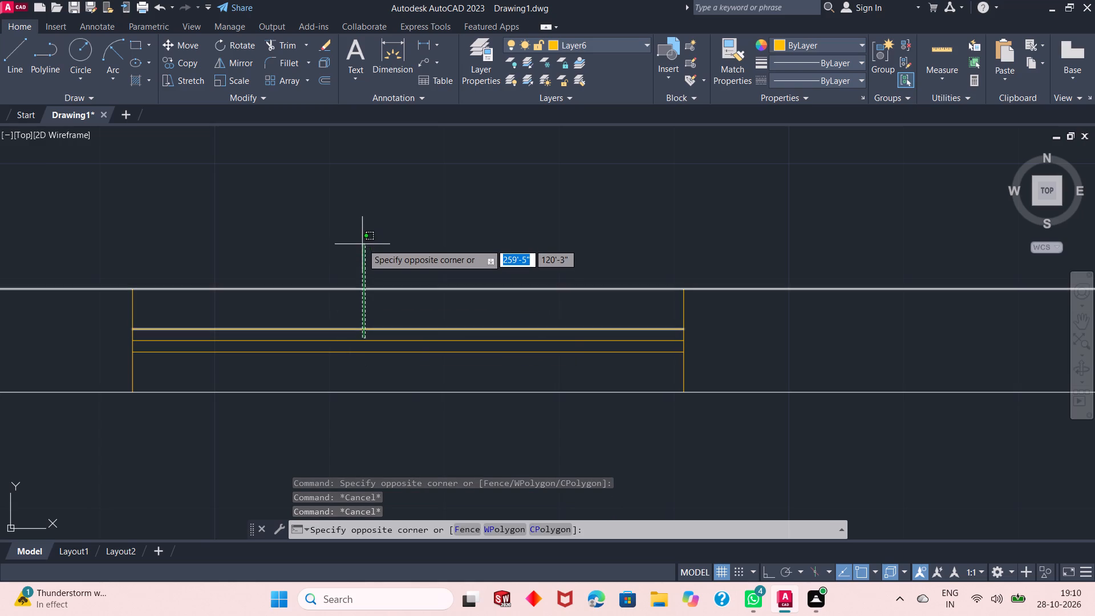
pyautogui.click(315, 342)
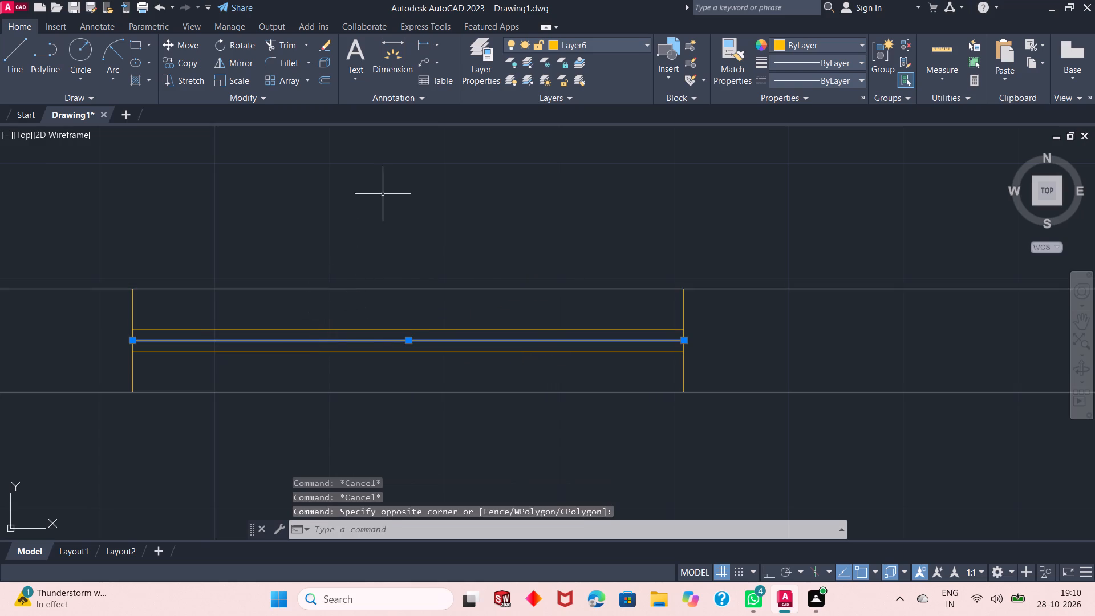
pyautogui.rightClick(383, 194)
pyautogui.click(409, 278)
pyautogui.scroll(-3, 253, 371)
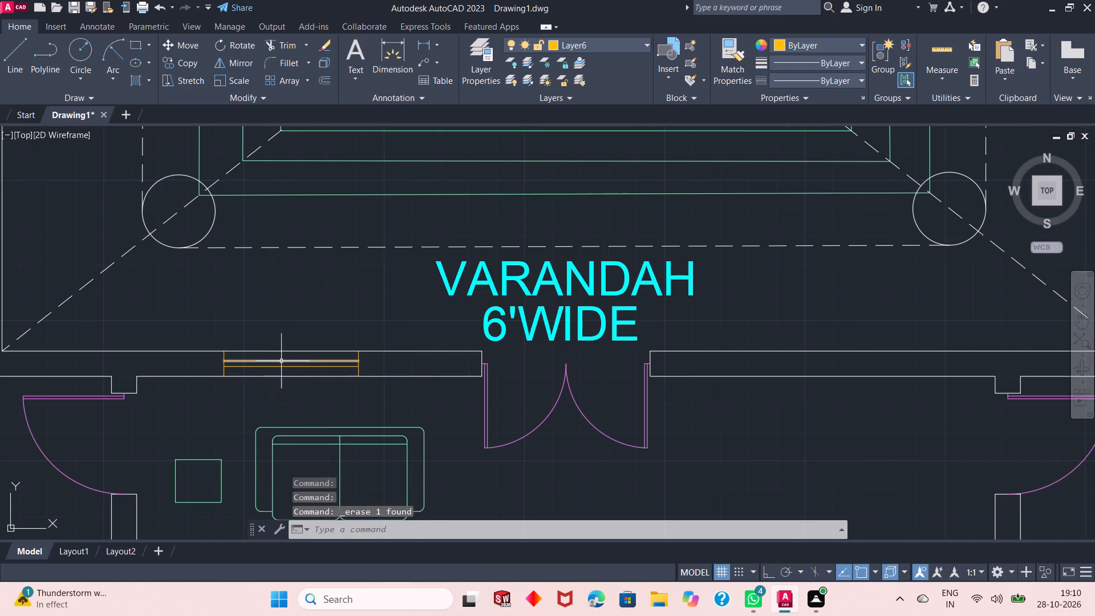
# Draw a line across the living room's varandah-side wall, east of the double door, to mark a window end.
pyautogui.scroll(-1, 321, 372)
pyautogui.scroll(1, 659, 364)
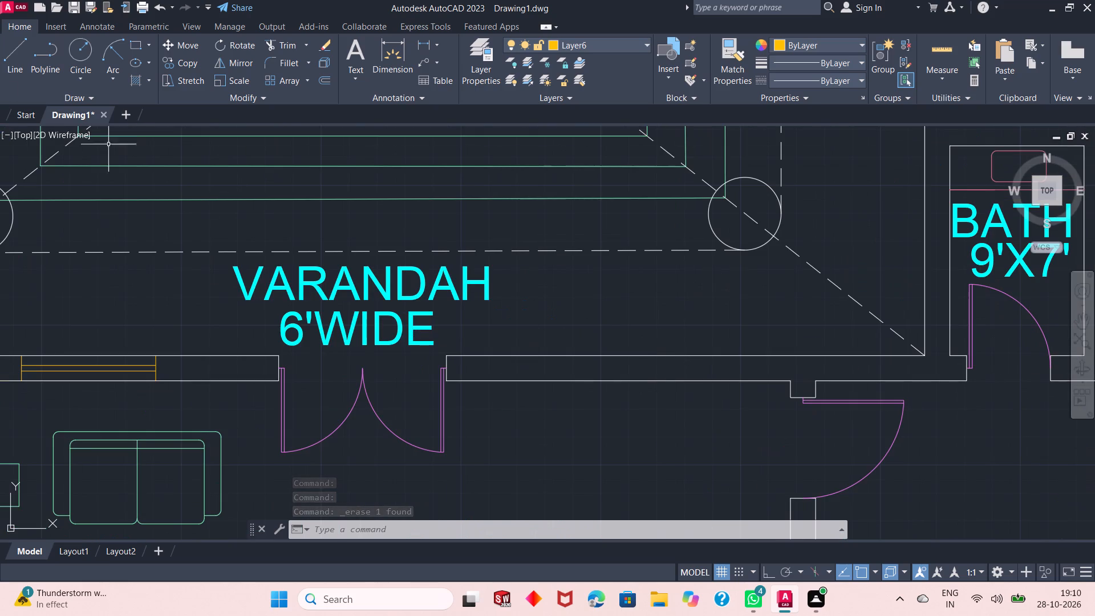
pyautogui.click(8, 70)
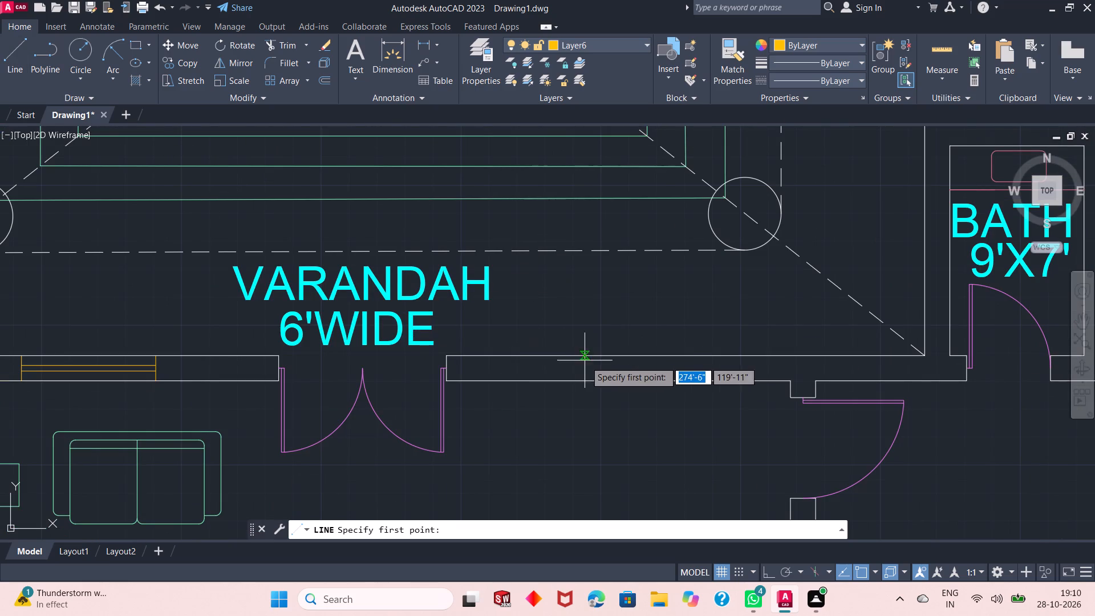
pyautogui.scroll(1, 586, 362)
pyautogui.click(512, 353)
pyautogui.click(512, 395)
pyautogui.rightClick(520, 344)
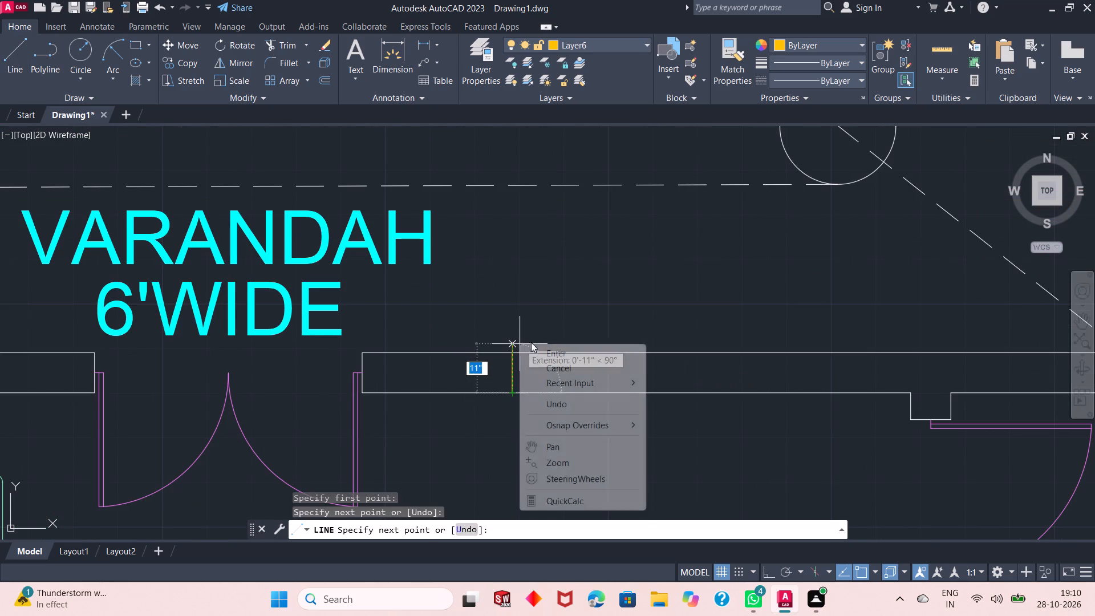
pyautogui.click(557, 345)
pyautogui.click(550, 354)
# Offset the wall-crossing line east of the double door 4' to the east to mark the window's other end.
pyautogui.click(326, 79)
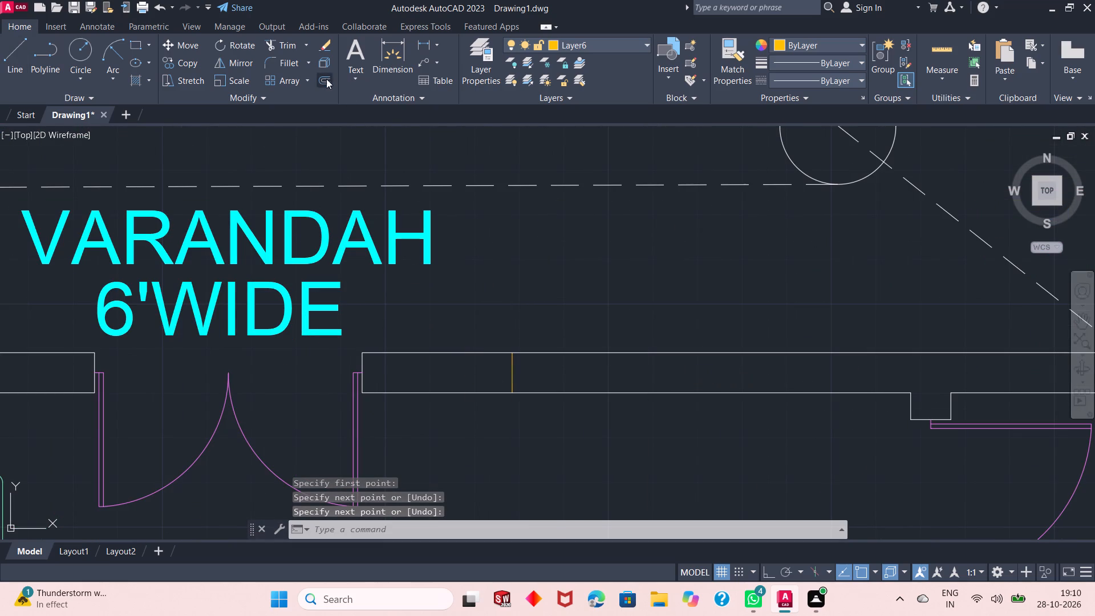
pyautogui.rightClick(451, 274)
pyautogui.click(477, 287)
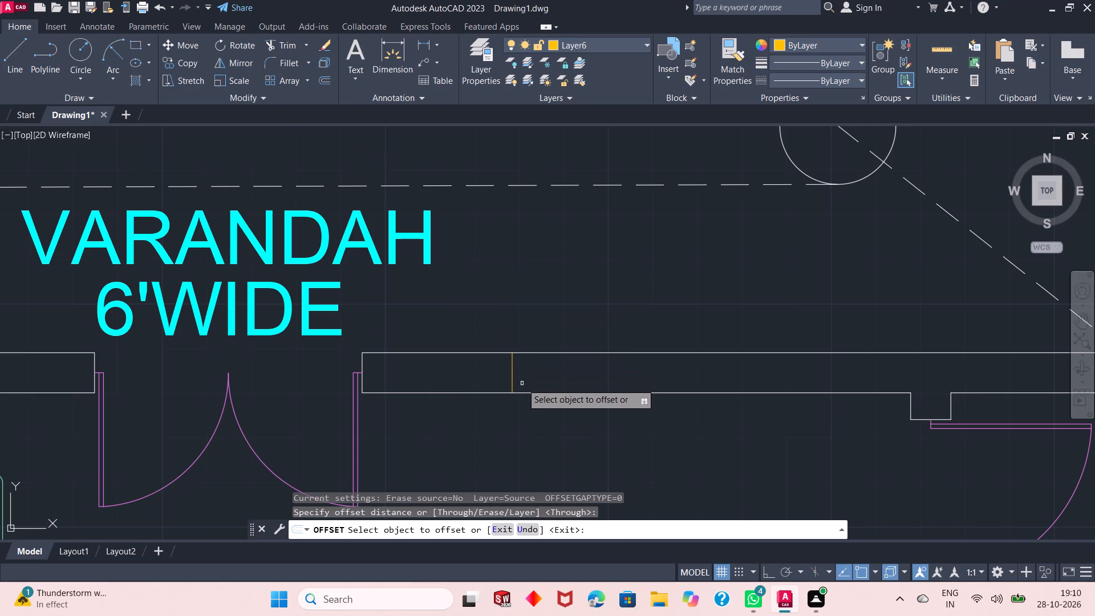
pyautogui.click(511, 371)
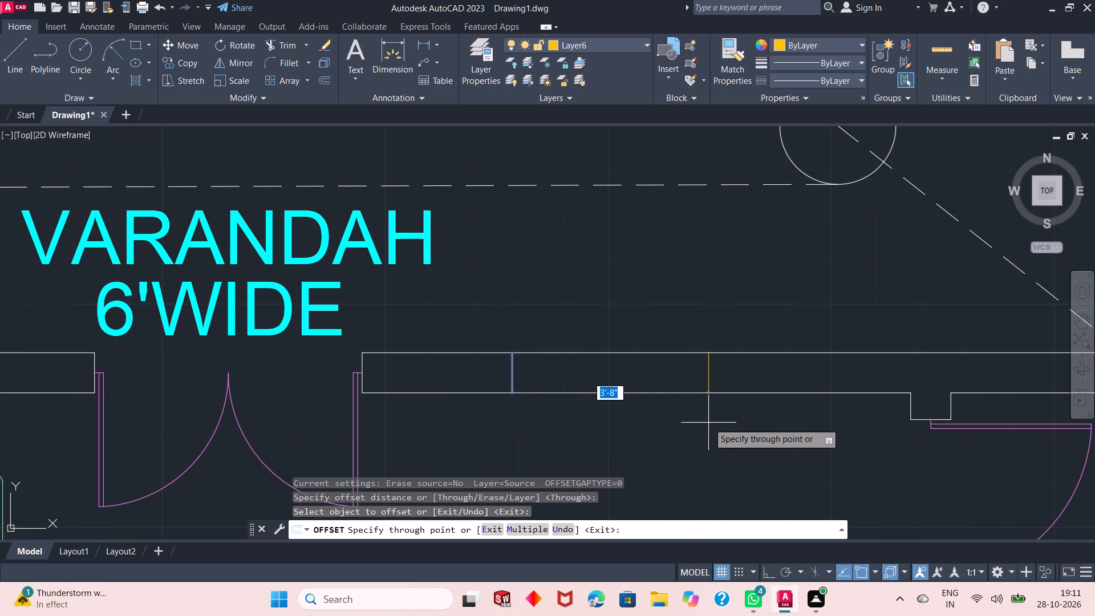
pyautogui.write("4'")
pyautogui.press('Return')
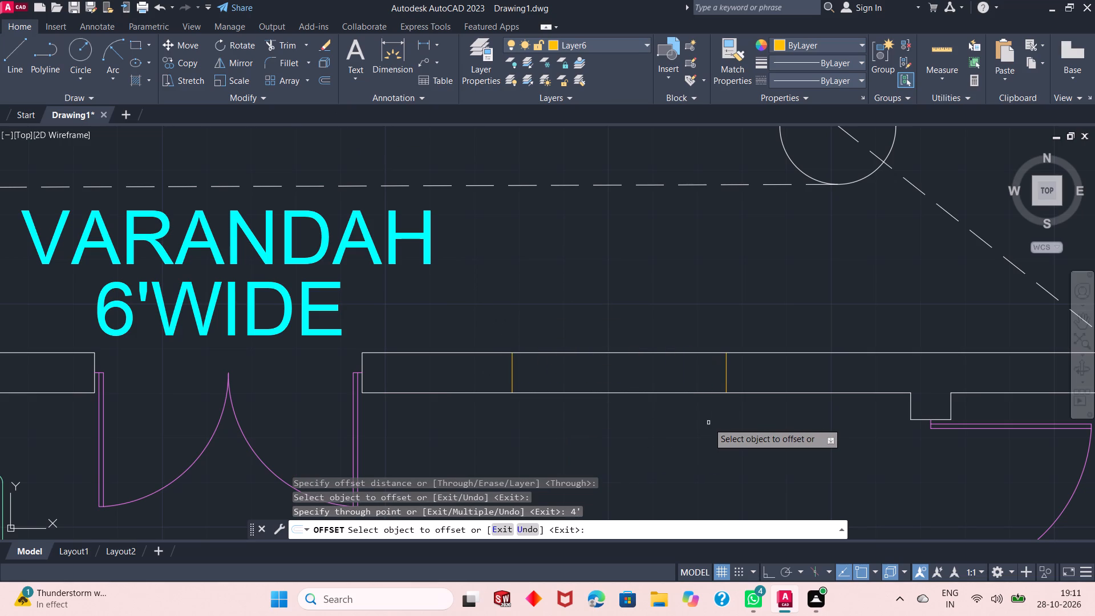
pyautogui.rightClick(609, 306)
pyautogui.click(617, 317)
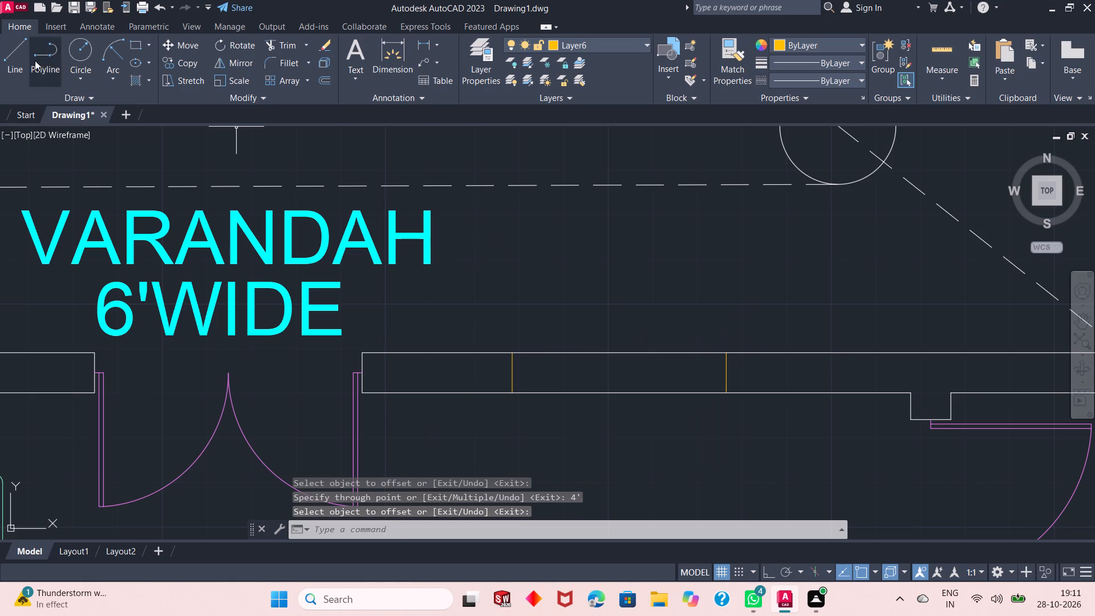
# Draw a horizontal centre line between the midpoints of the two end lines of the window east of the double door.
pyautogui.click(22, 52)
pyautogui.click(512, 375)
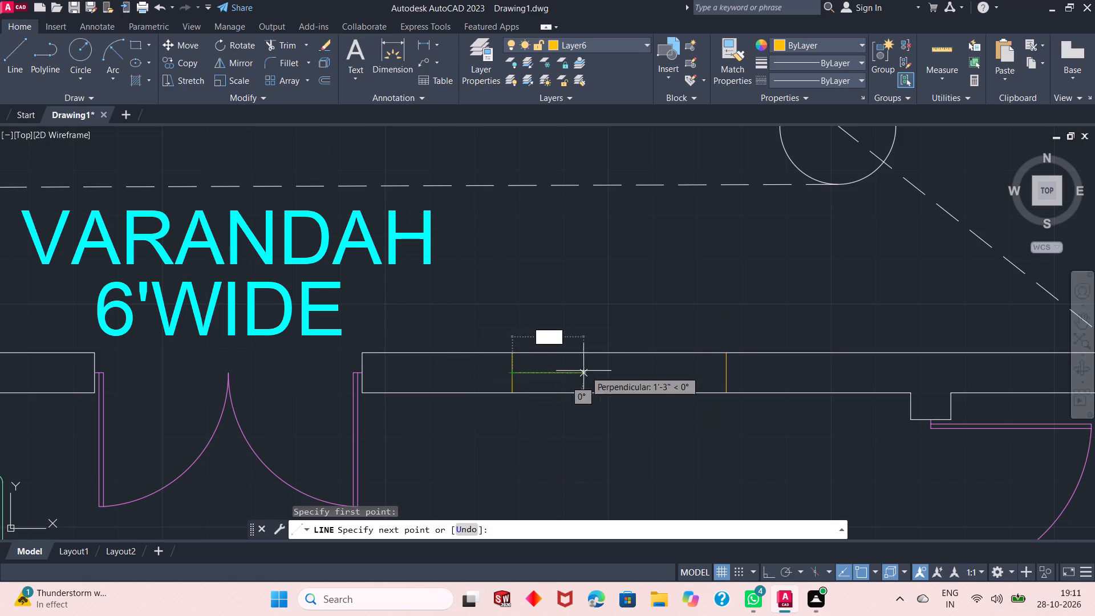
pyautogui.click(727, 372)
pyautogui.rightClick(712, 303)
pyautogui.click(740, 315)
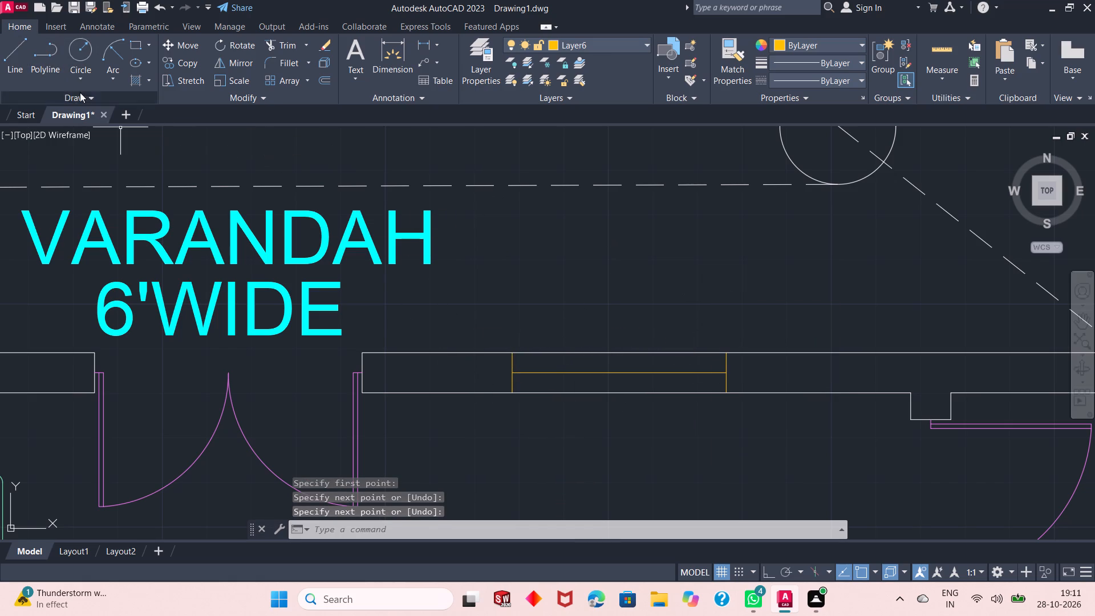
# Offset the horizontal centre line of the window east of the double door 1" to the north and 1" to the south.
pyautogui.click(322, 79)
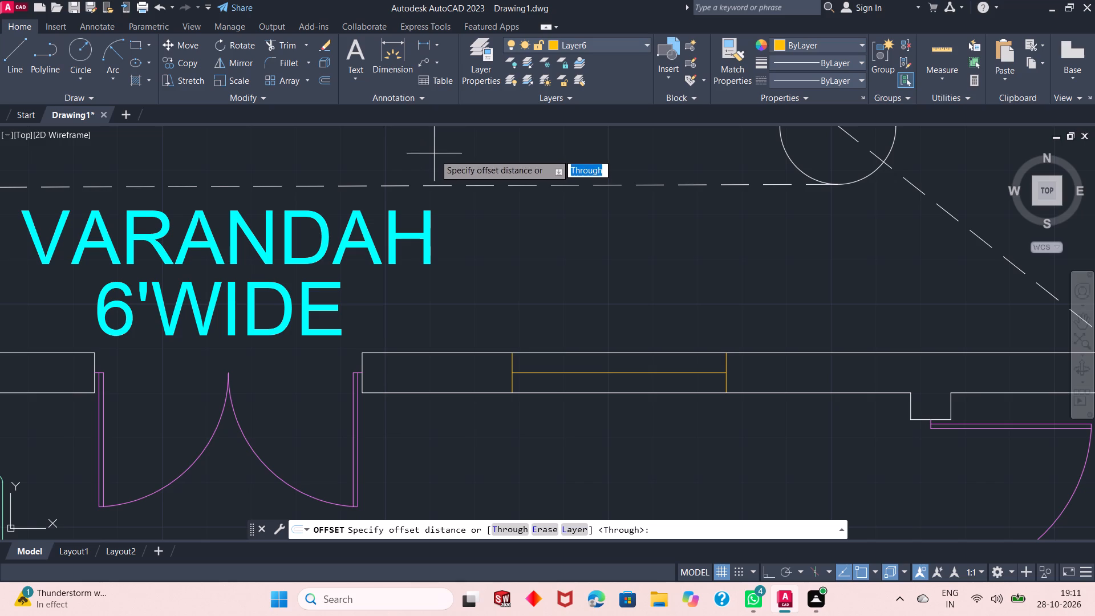
pyautogui.rightClick(435, 155)
pyautogui.click(469, 167)
pyautogui.scroll(2, 642, 399)
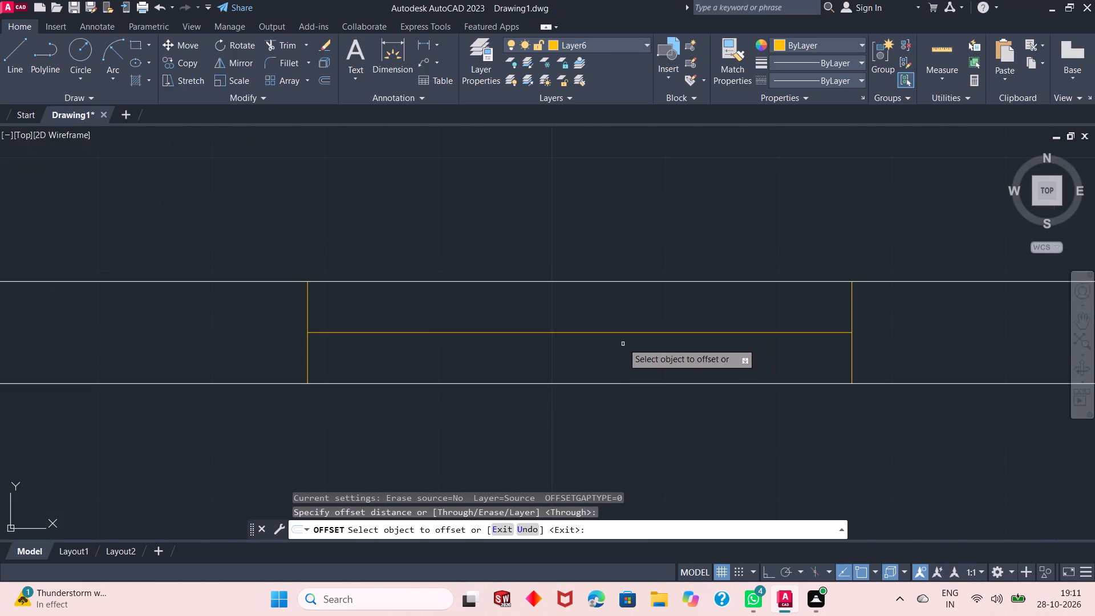
pyautogui.click(627, 335)
pyautogui.click(631, 335)
pyautogui.click(631, 333)
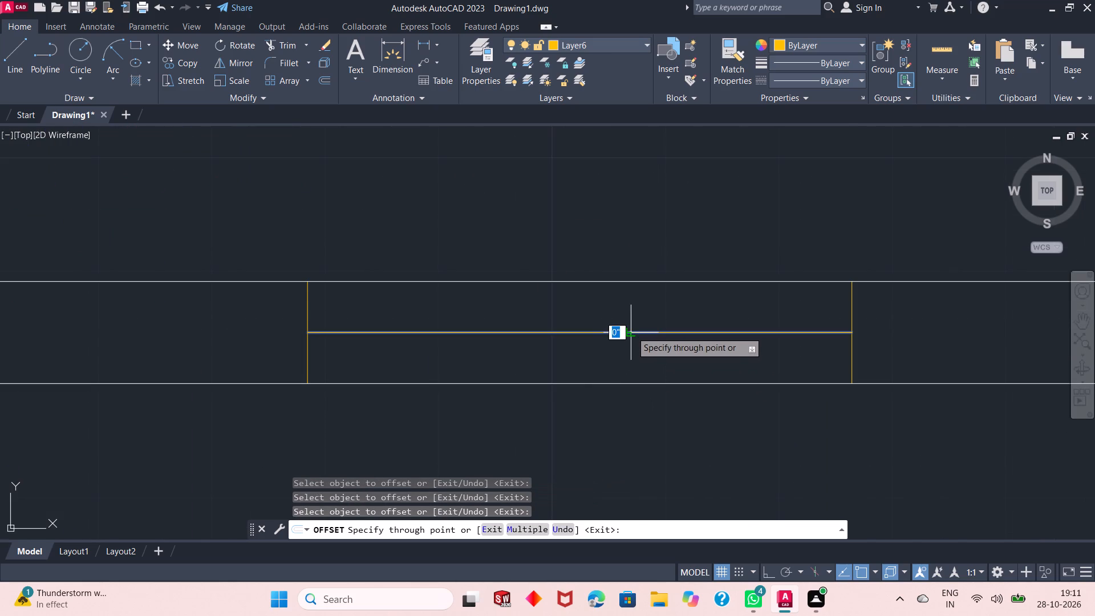
pyautogui.write('1"')
pyautogui.press('Return')
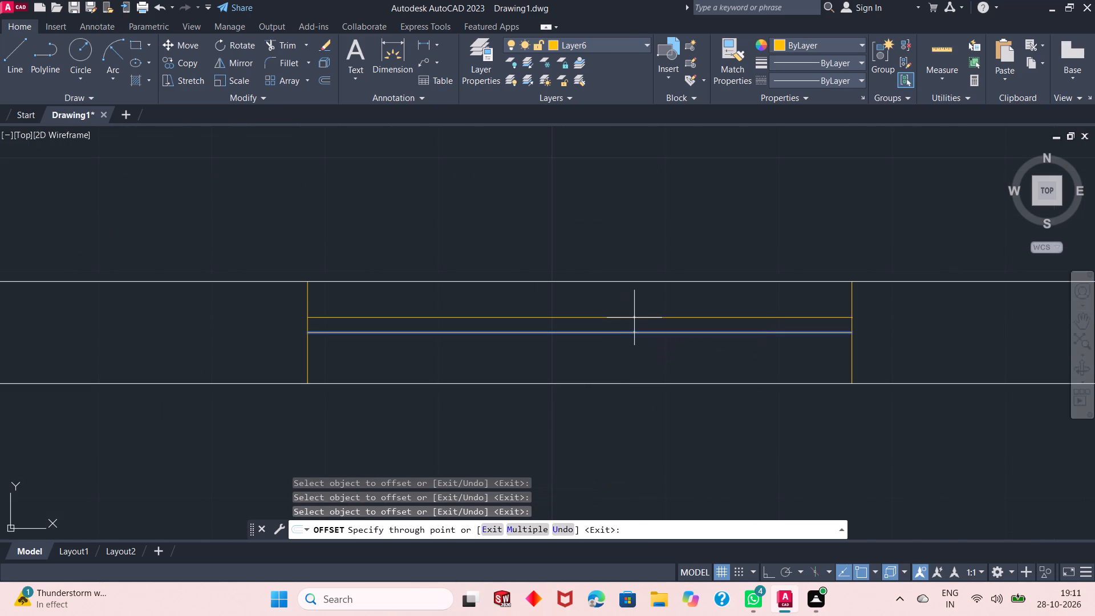
pyautogui.click(634, 331)
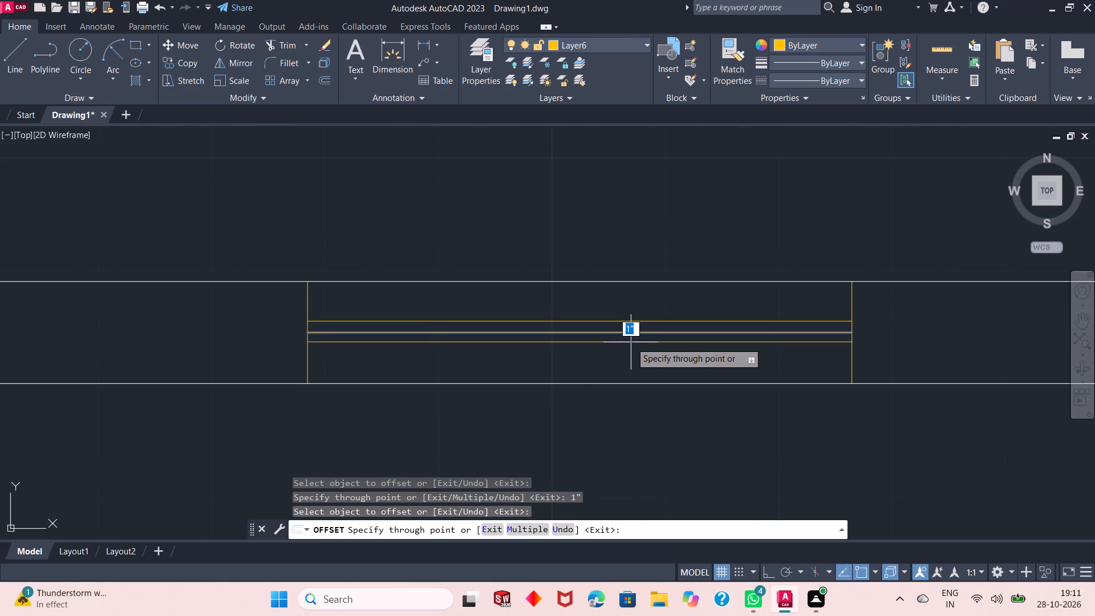
pyautogui.write('1"')
pyautogui.press('Return')
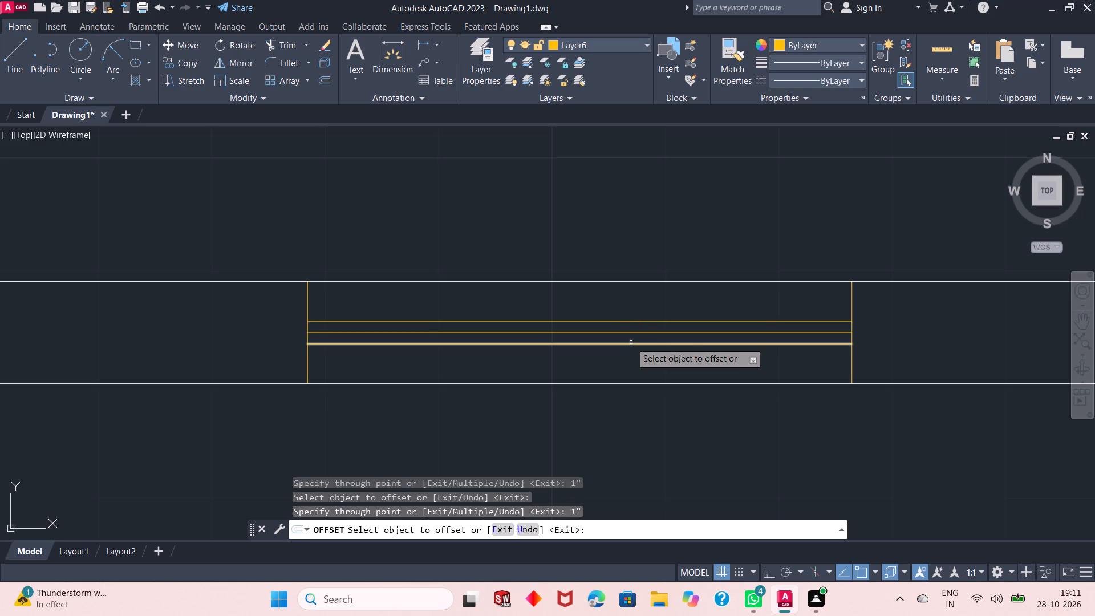
pyautogui.rightClick(604, 234)
pyautogui.click(633, 238)
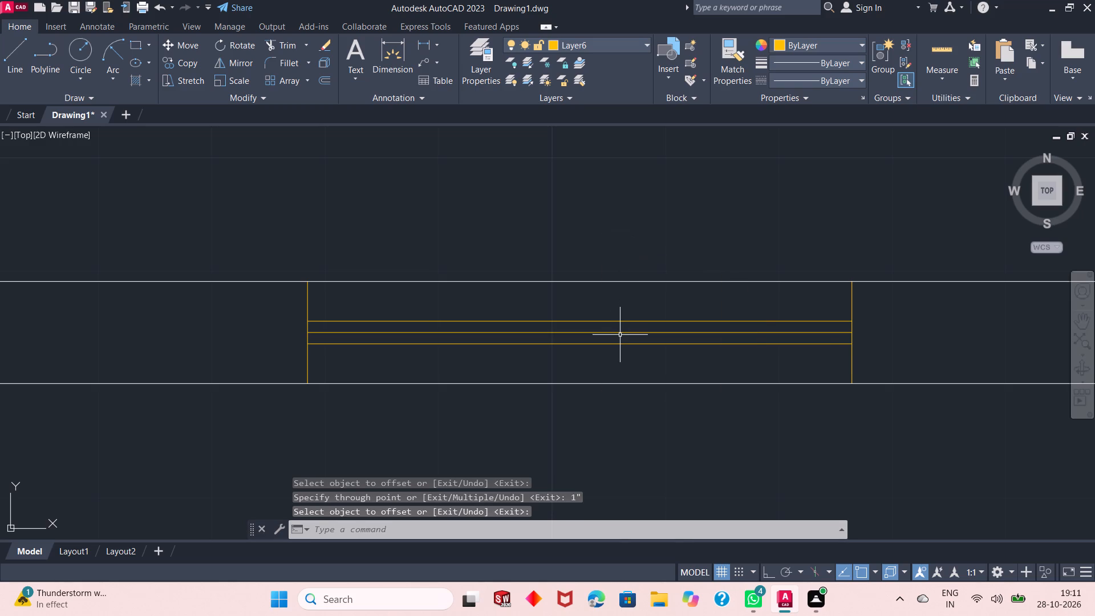
# Erase the original centre line of the window east of the double door, keeping the two offset lines.
pyautogui.click(620, 335)
pyautogui.click(618, 327)
pyautogui.rightClick(603, 211)
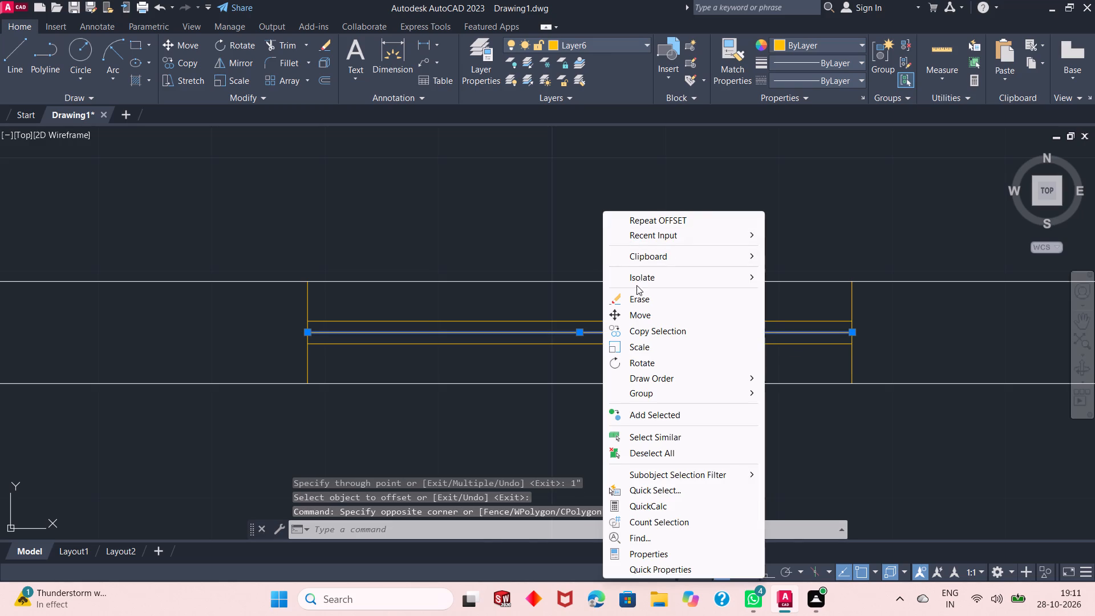
pyautogui.click(636, 295)
# Examine the whole floor plan, including the window symbols in the walls around the varandah.
pyautogui.scroll(-1, 444, 336)
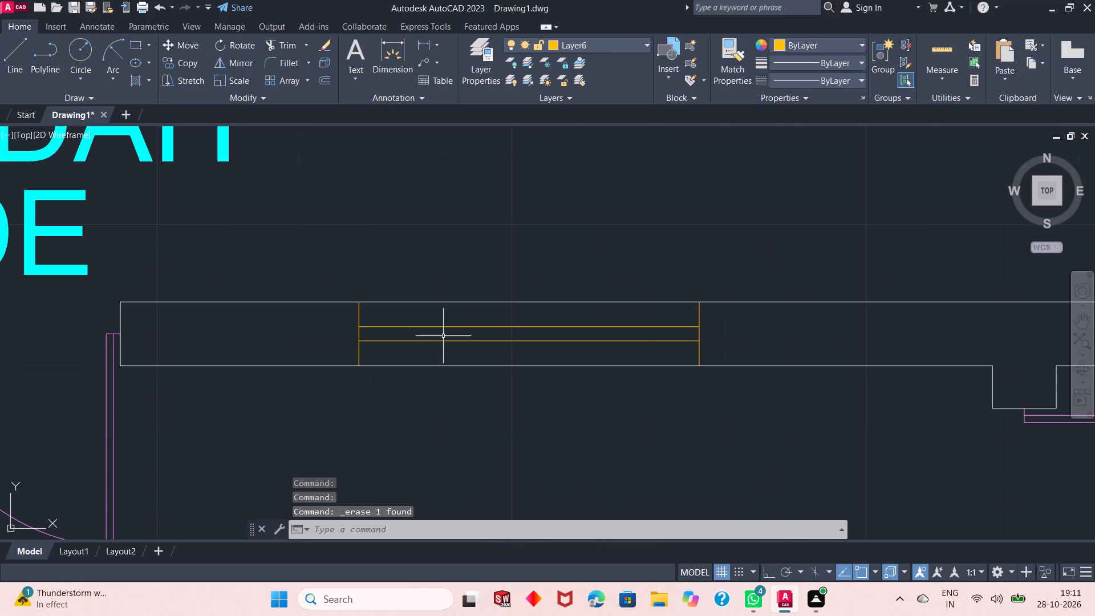
pyautogui.scroll(-3, 324, 322)
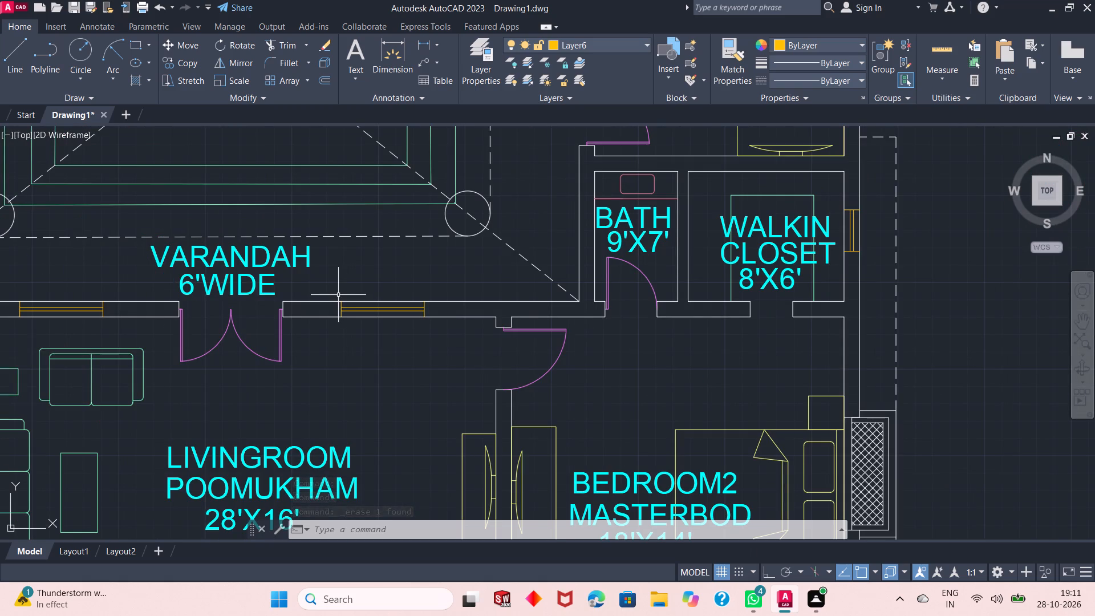
pyautogui.scroll(-1, 504, 247)
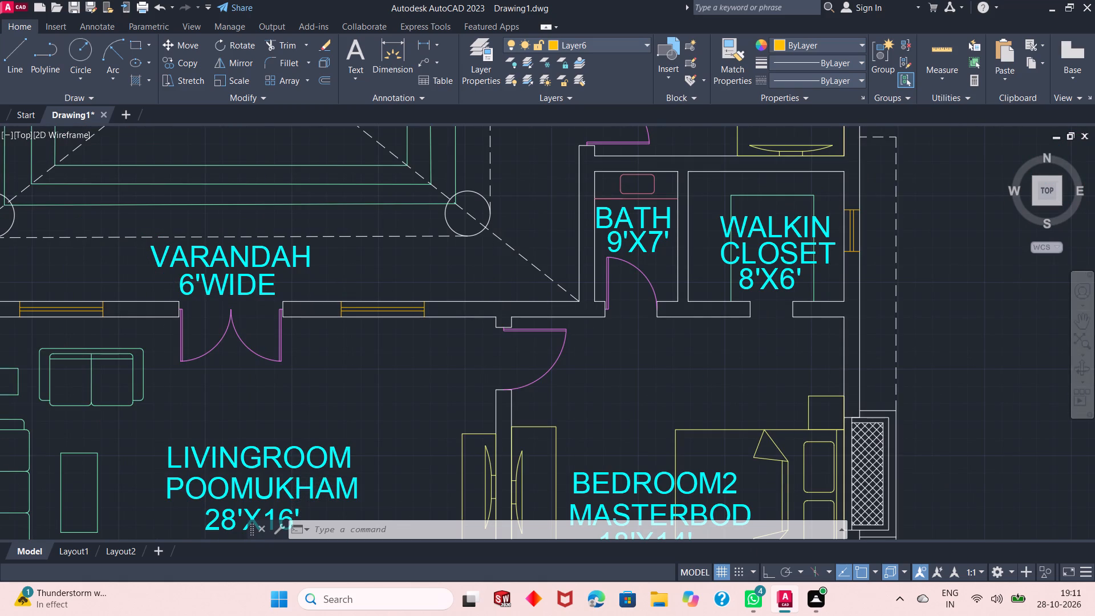
pyautogui.scroll(-1, 502, 259)
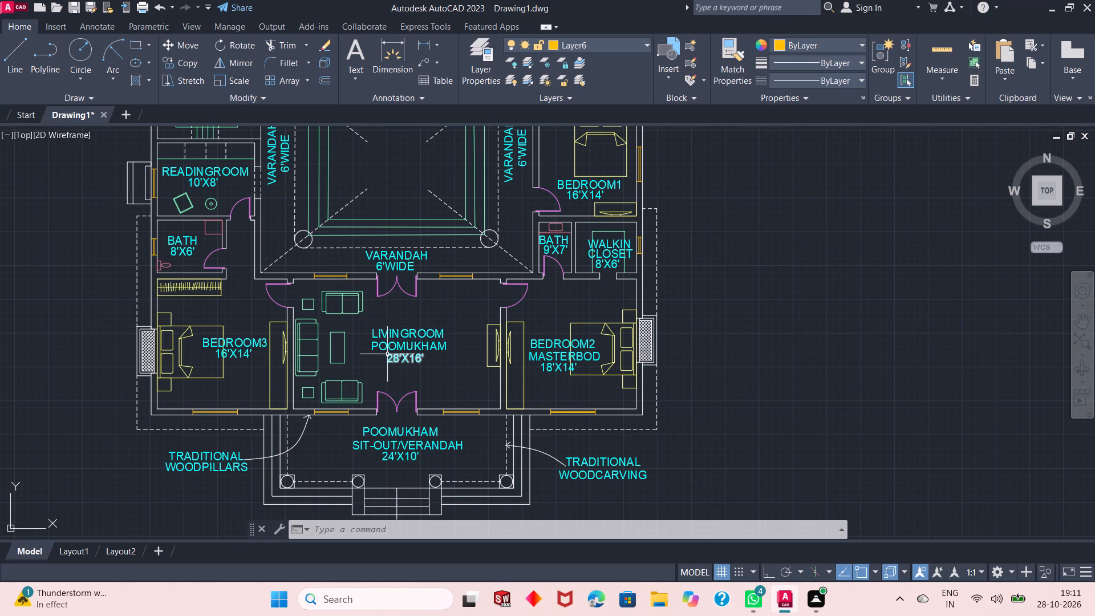
pyautogui.scroll(-1, 387, 355)
pyautogui.scroll(1, 433, 348)
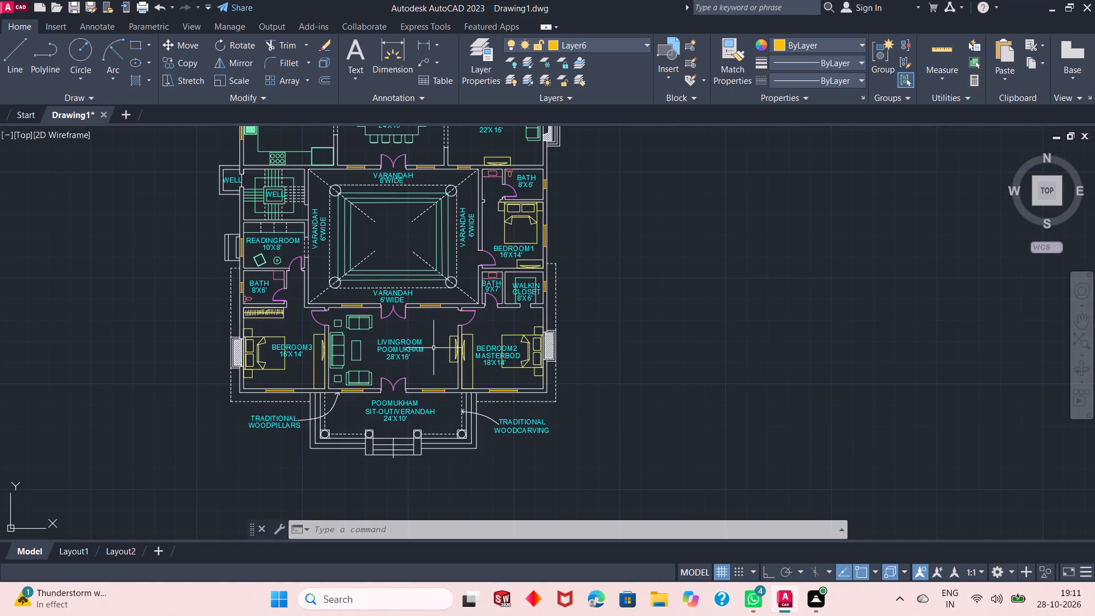
pyautogui.scroll(-2, 416, 408)
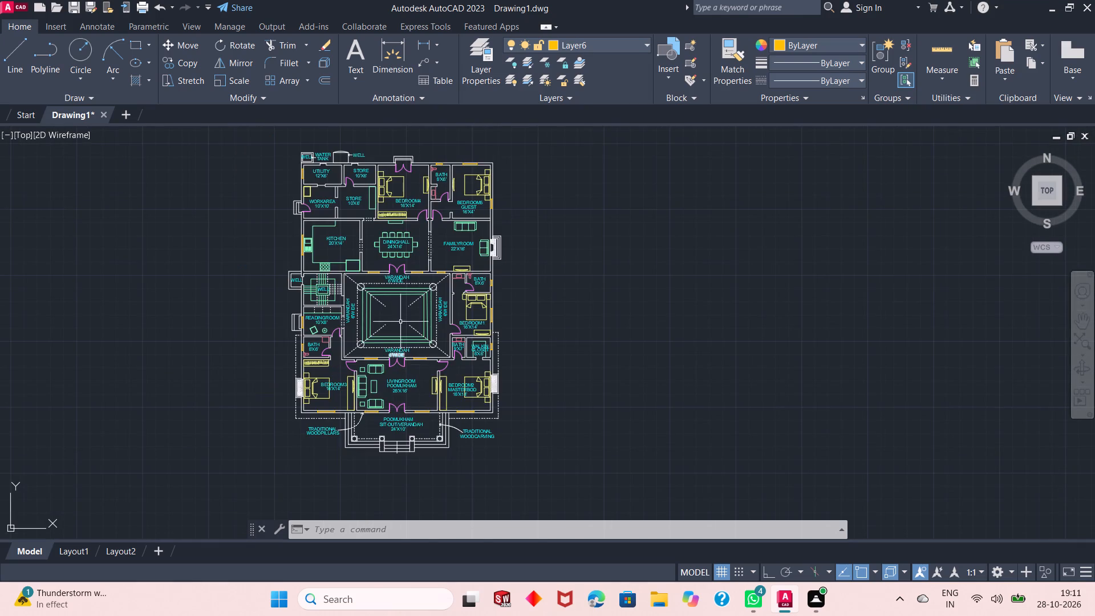
# Start a gradient hatch and change its hatch type to Solid.
pyautogui.scroll(2, 388, 282)
pyautogui.click(149, 78)
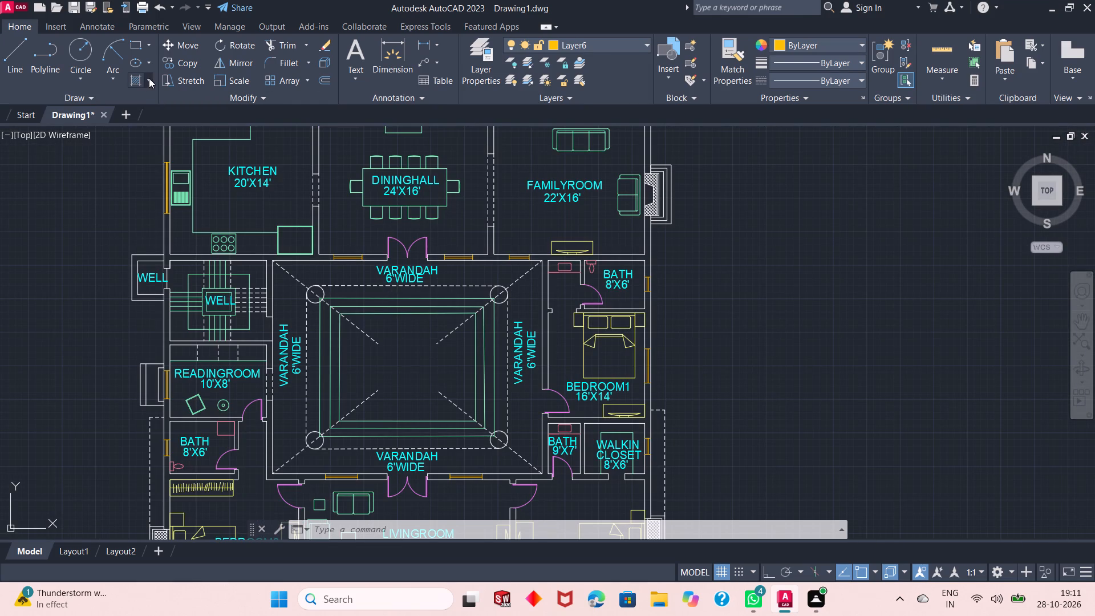
pyautogui.click(149, 133)
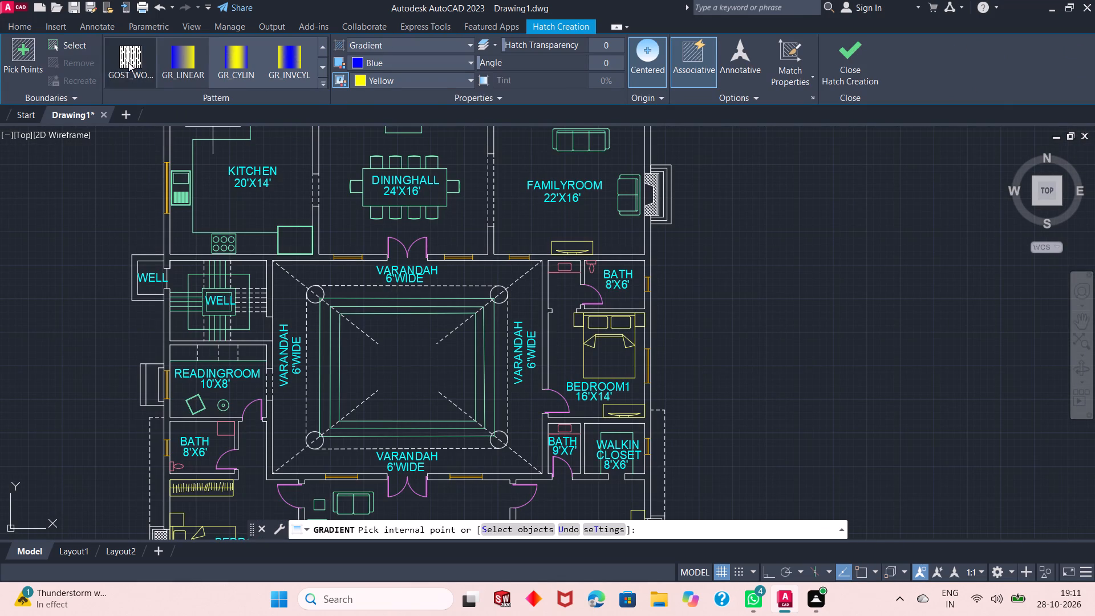
pyautogui.click(319, 42)
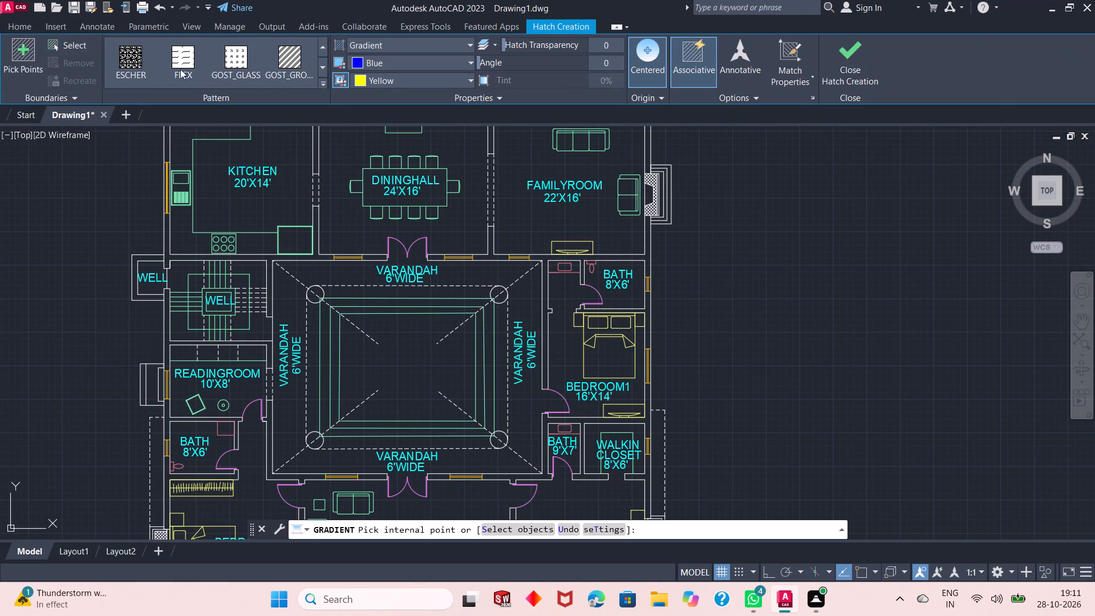
pyautogui.click(408, 47)
pyautogui.click(401, 59)
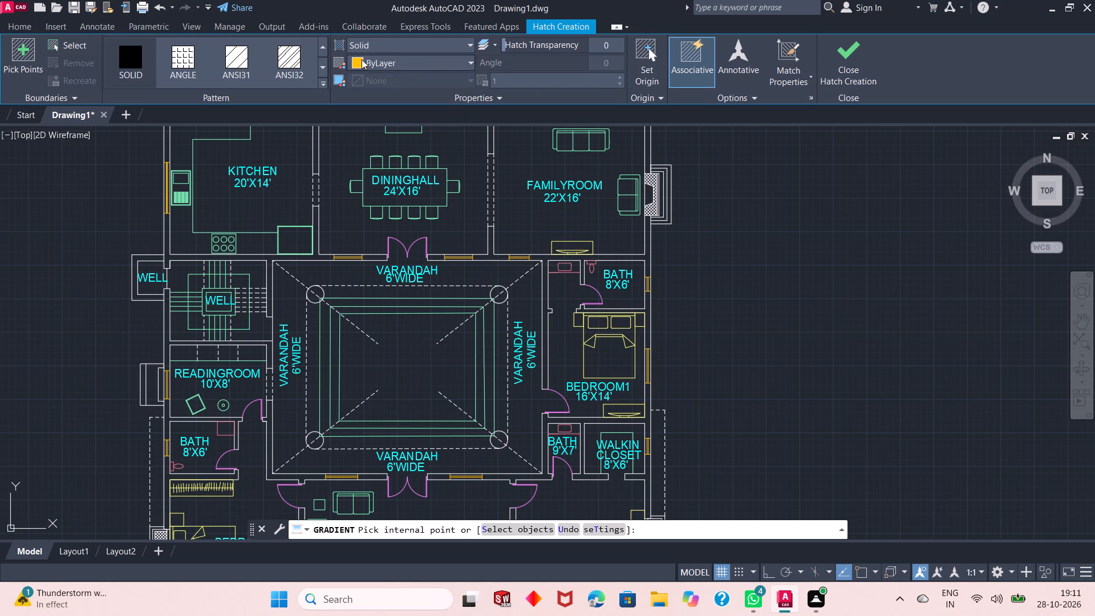
# Set the solid hatch colour to the greyish-brown true colour RGB 114,108,85.
pyautogui.click(355, 61)
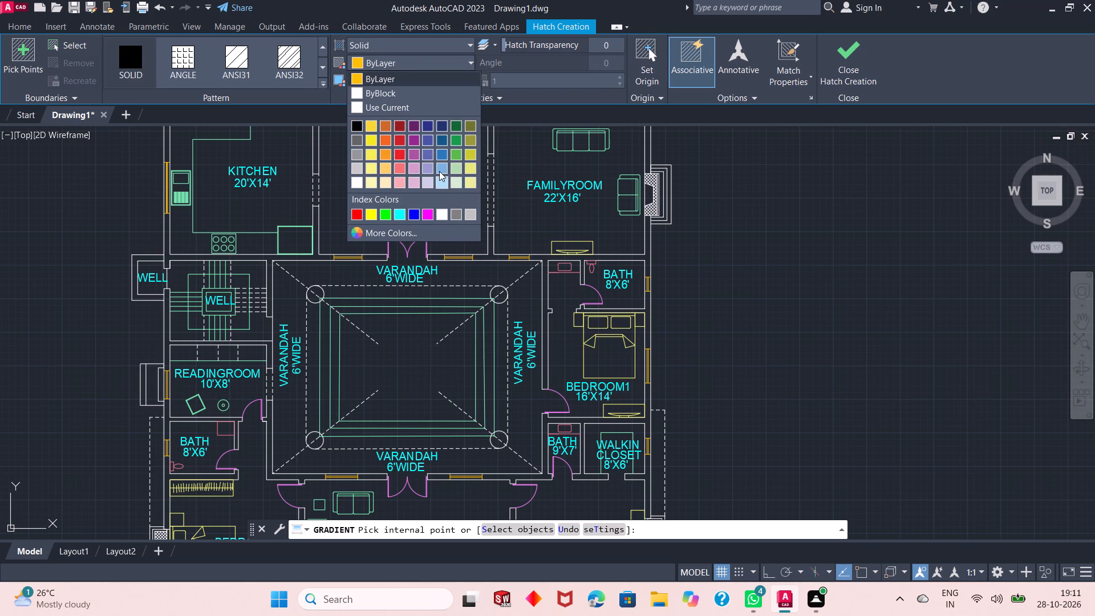
pyautogui.click(396, 234)
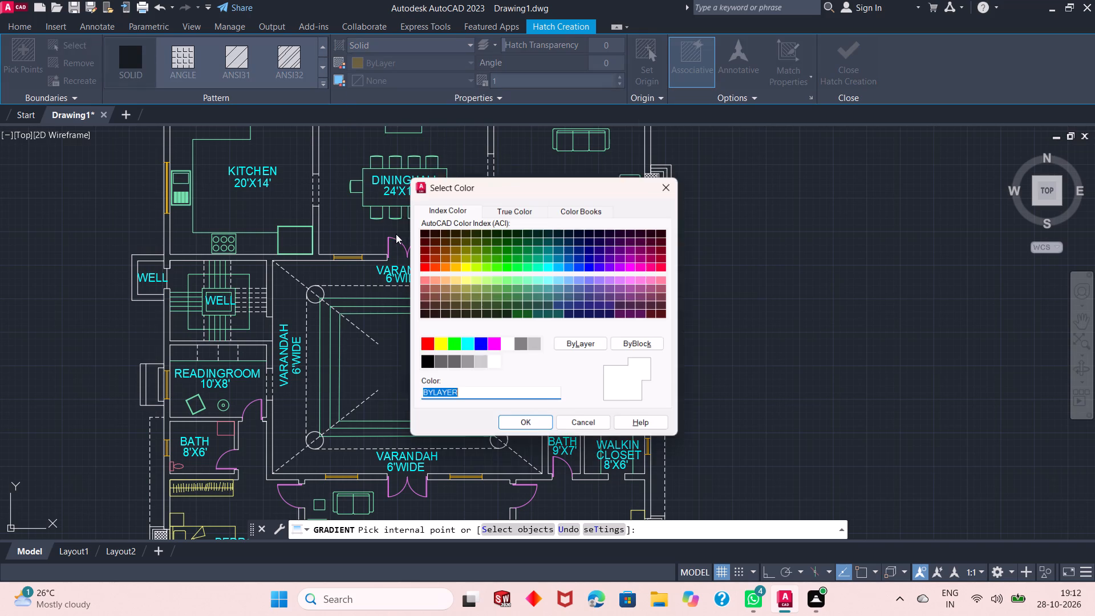
pyautogui.click(533, 206)
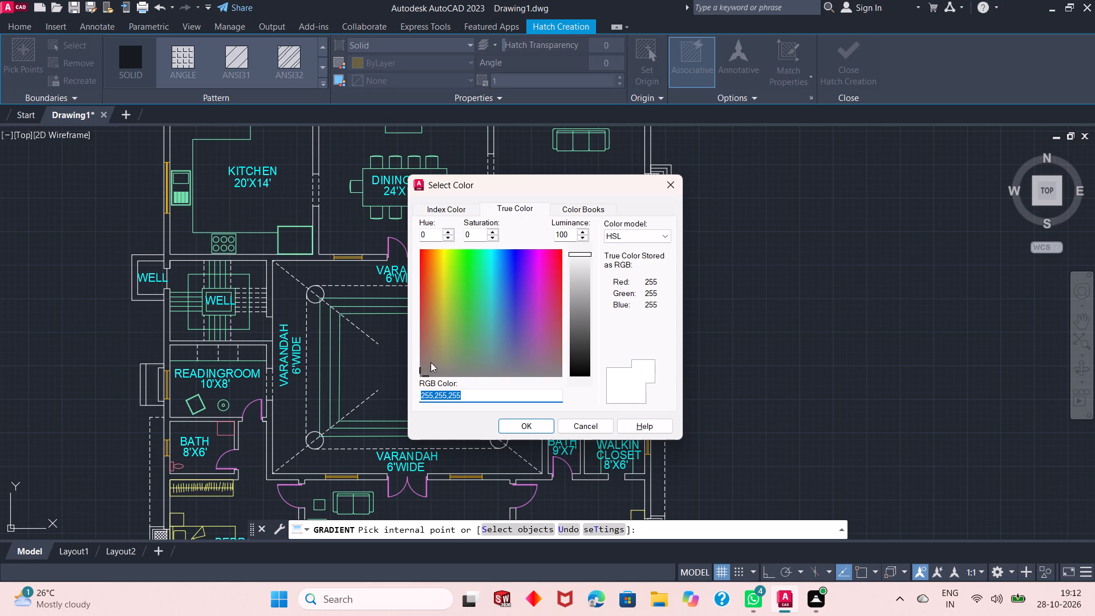
pyautogui.click(431, 362)
pyautogui.click(435, 362)
pyautogui.click(620, 387)
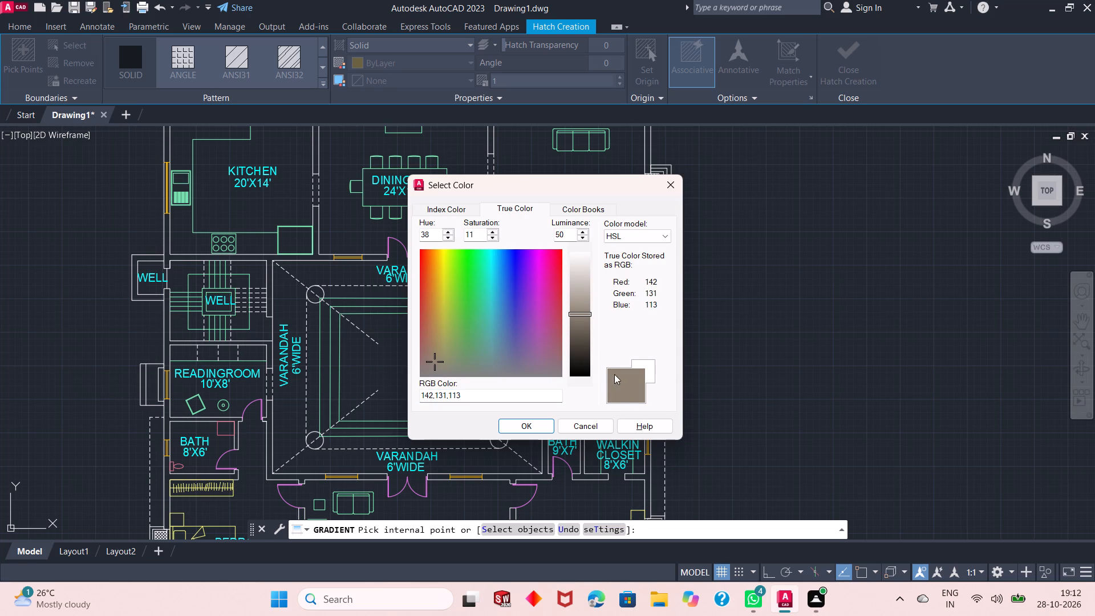
pyautogui.click(439, 356)
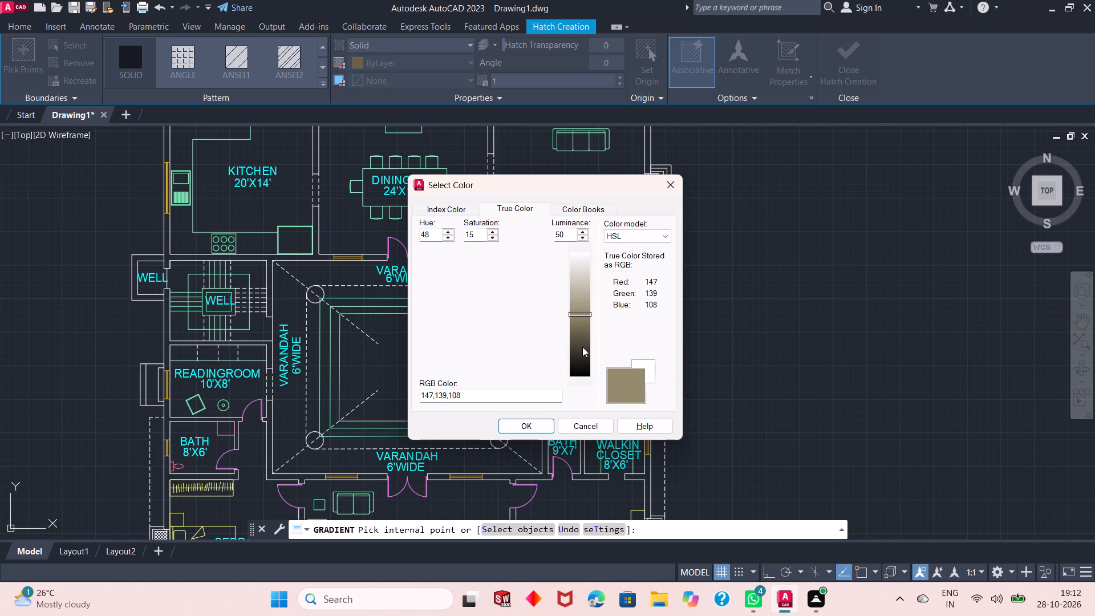
pyautogui.click(582, 347)
pyautogui.click(578, 338)
pyautogui.click(578, 327)
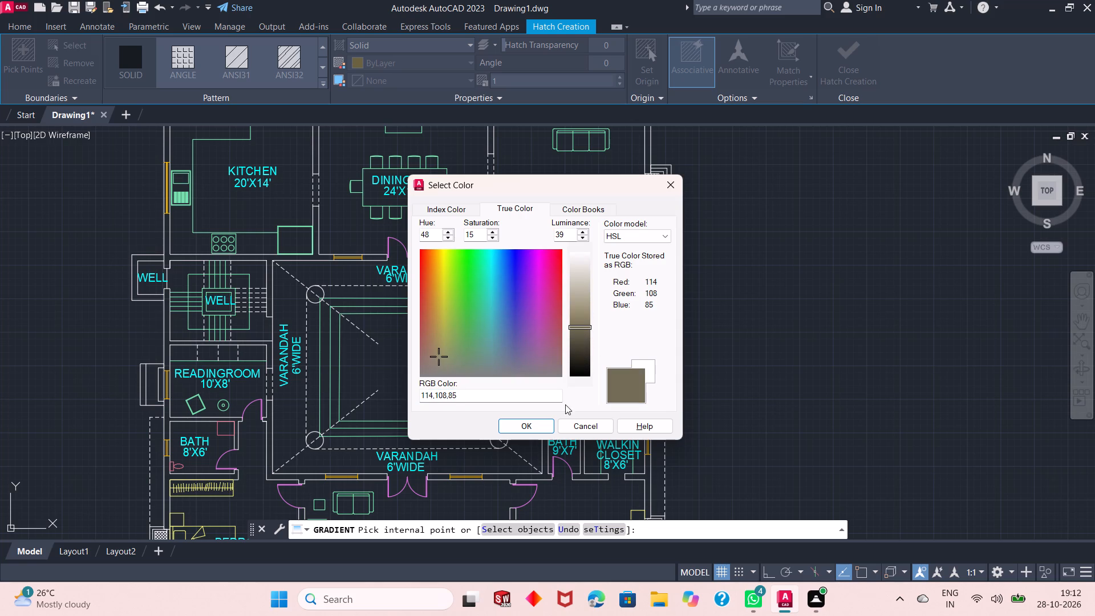
pyautogui.click(539, 426)
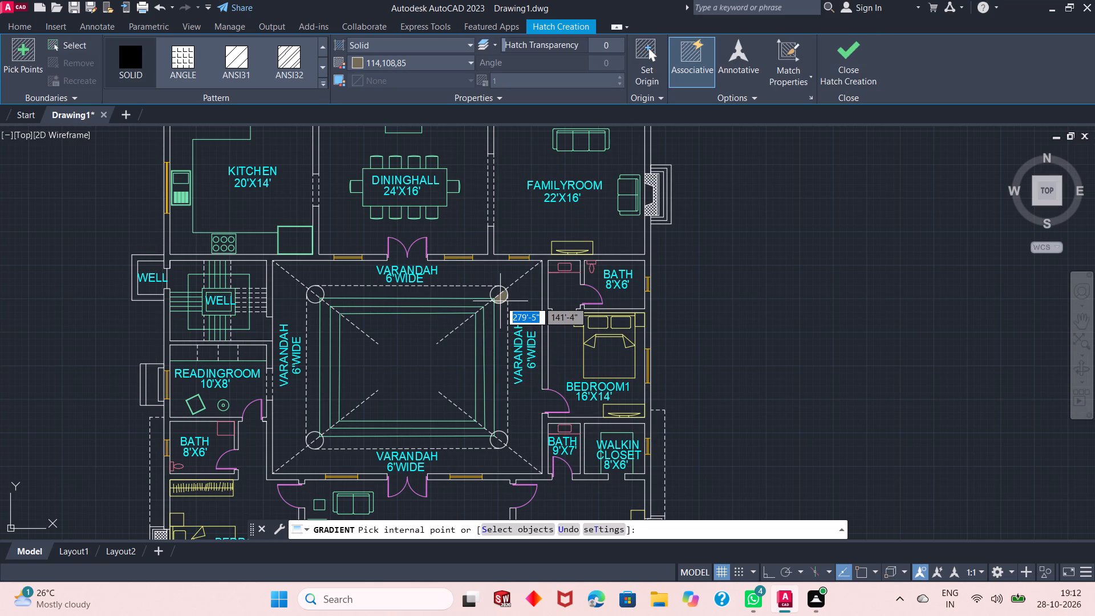
# Fill the two northern circular columns around the courtyard with the solid 114,108,85 hatch, including their small corner slivers.
pyautogui.scroll(2, 500, 298)
pyautogui.scroll(-2, 496, 311)
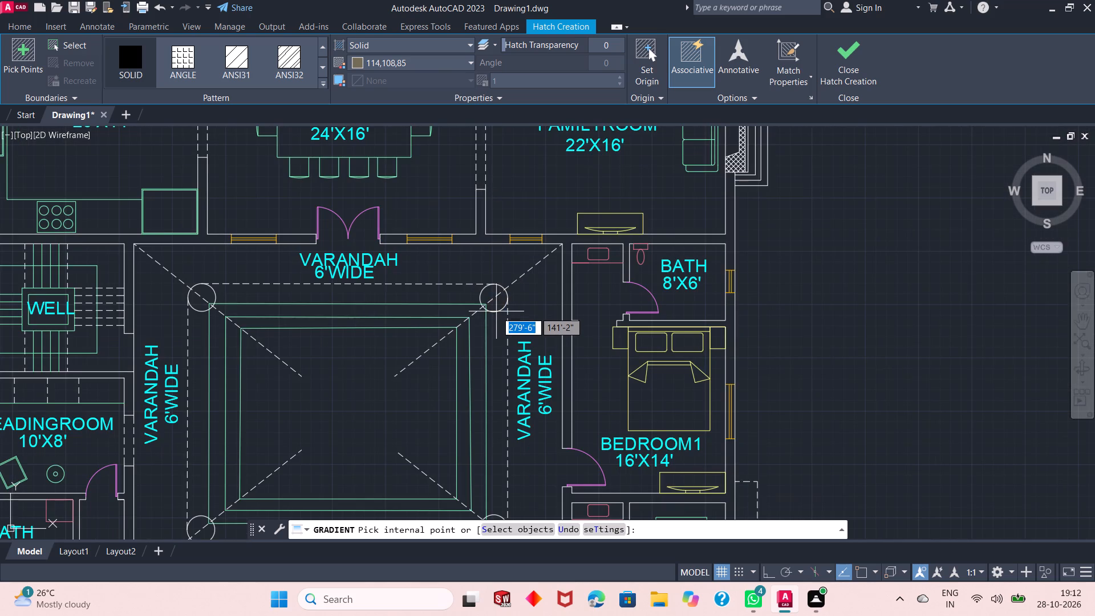
pyautogui.click(500, 303)
pyautogui.click(489, 290)
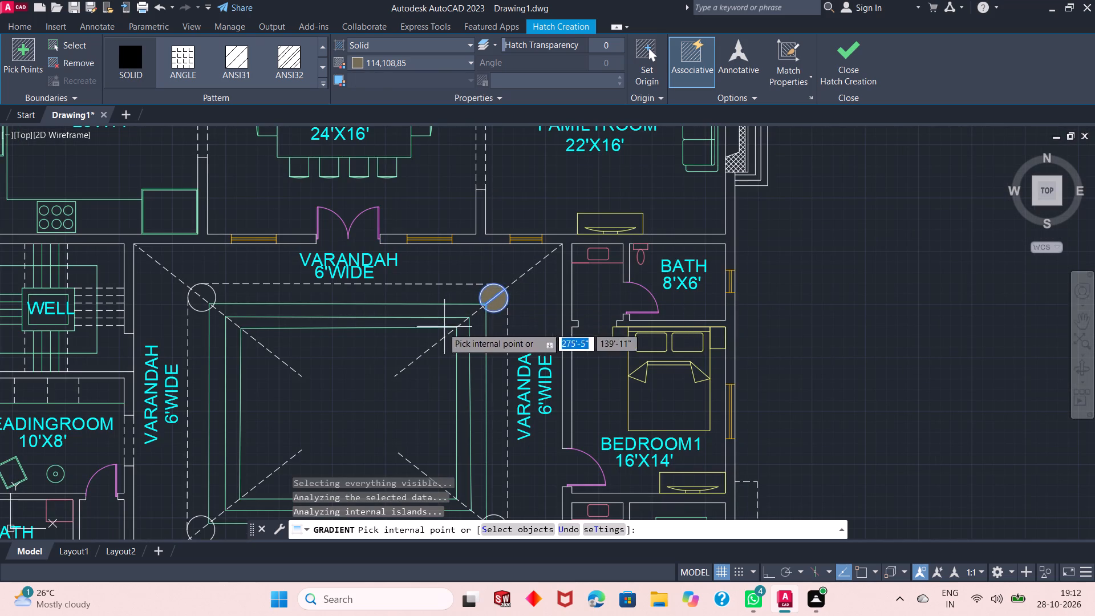
pyautogui.scroll(4, 494, 311)
pyautogui.click(415, 280)
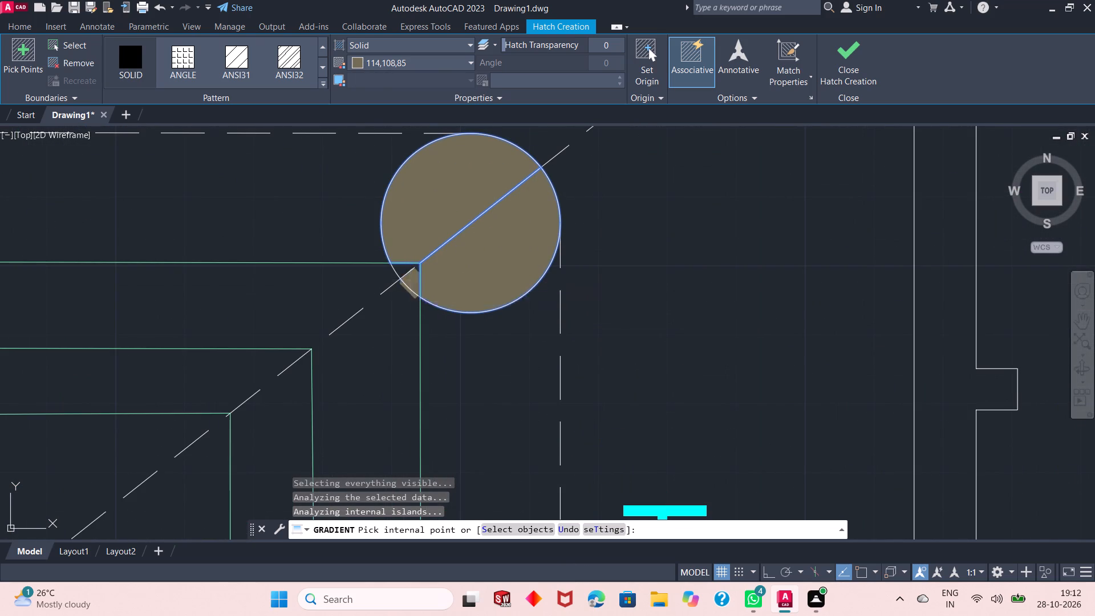
pyautogui.click(407, 271)
pyautogui.scroll(-3, 538, 322)
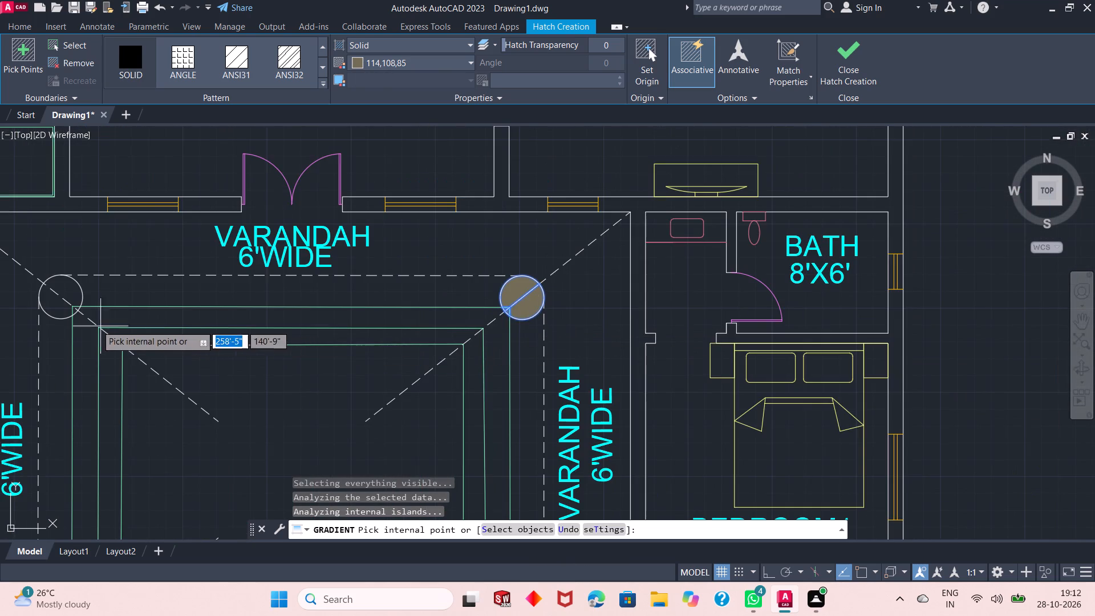
pyautogui.scroll(3, 58, 319)
pyautogui.click(68, 281)
pyautogui.click(98, 218)
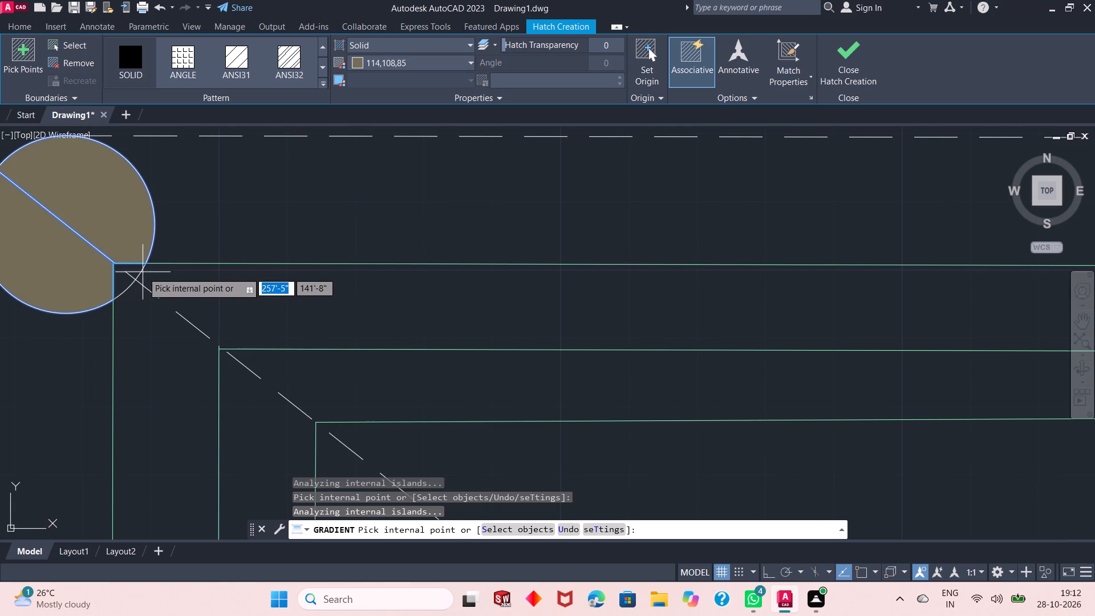
pyautogui.click(140, 270)
pyautogui.click(123, 278)
# Fill the two southern circular columns around the courtyard with the same solid hatch, covering every segment inside each circle.
pyautogui.scroll(-6, 274, 242)
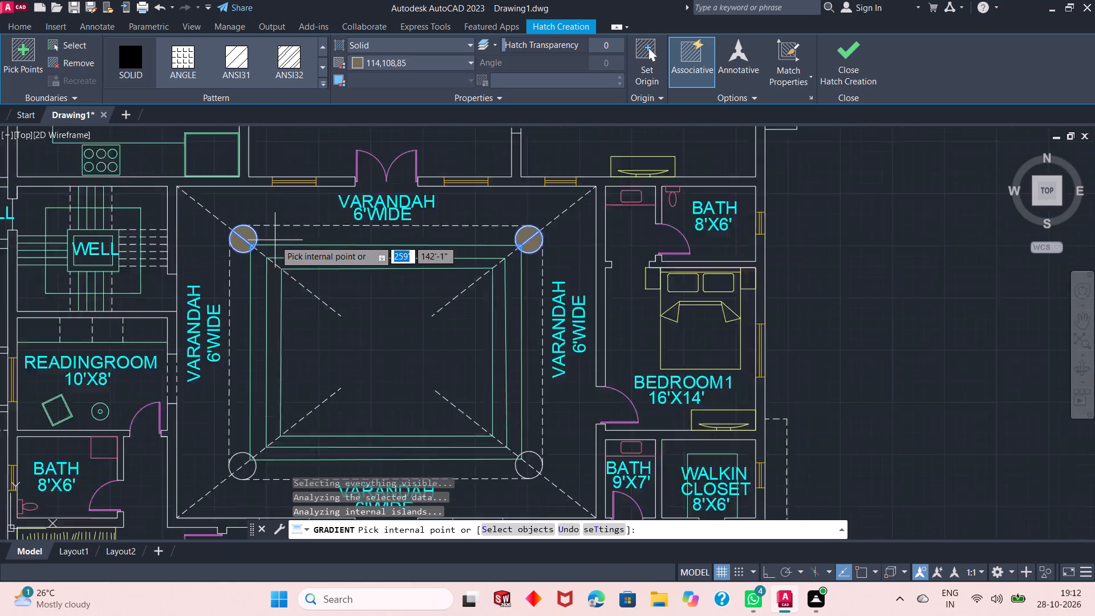
pyautogui.scroll(-1, 275, 240)
pyautogui.scroll(4, 250, 394)
pyautogui.click(257, 346)
pyautogui.click(250, 305)
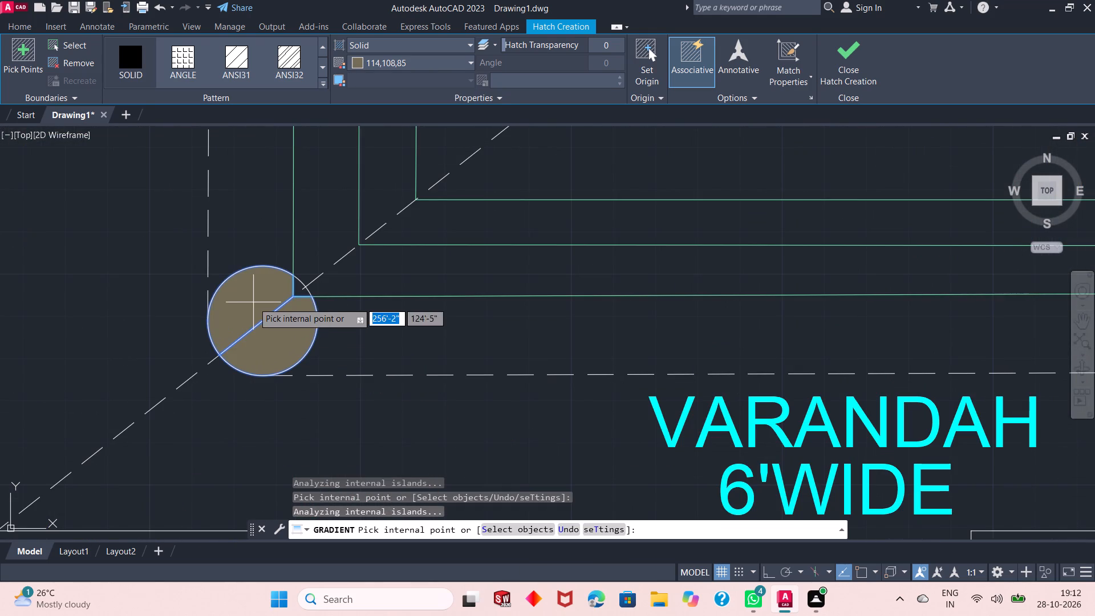
pyautogui.click(297, 284)
pyautogui.click(302, 291)
pyautogui.scroll(-2, 281, 310)
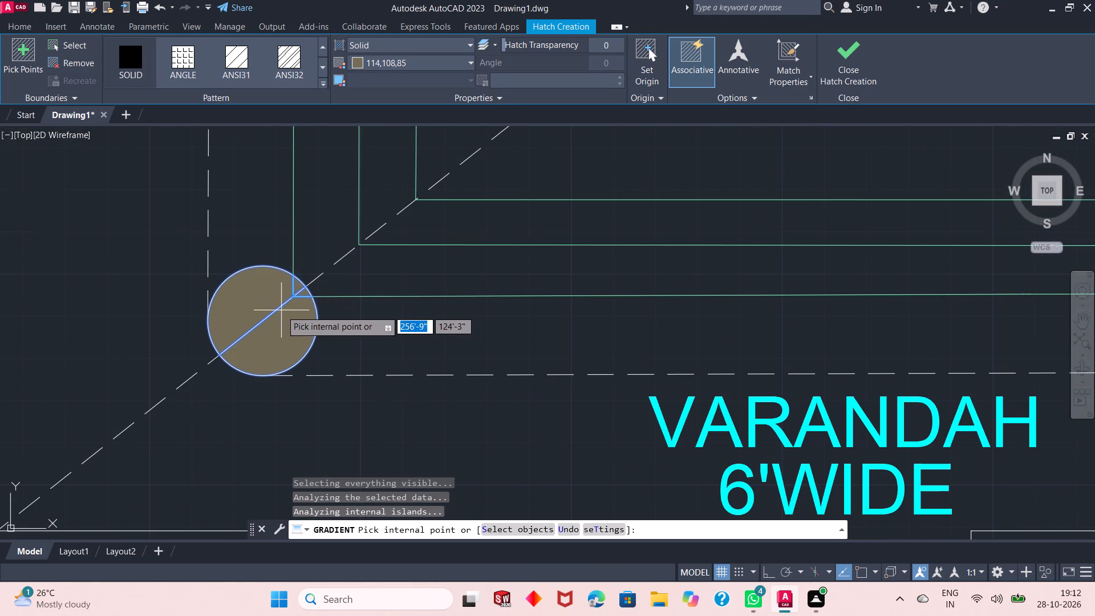
pyautogui.scroll(-2, 323, 310)
pyautogui.scroll(5, 571, 308)
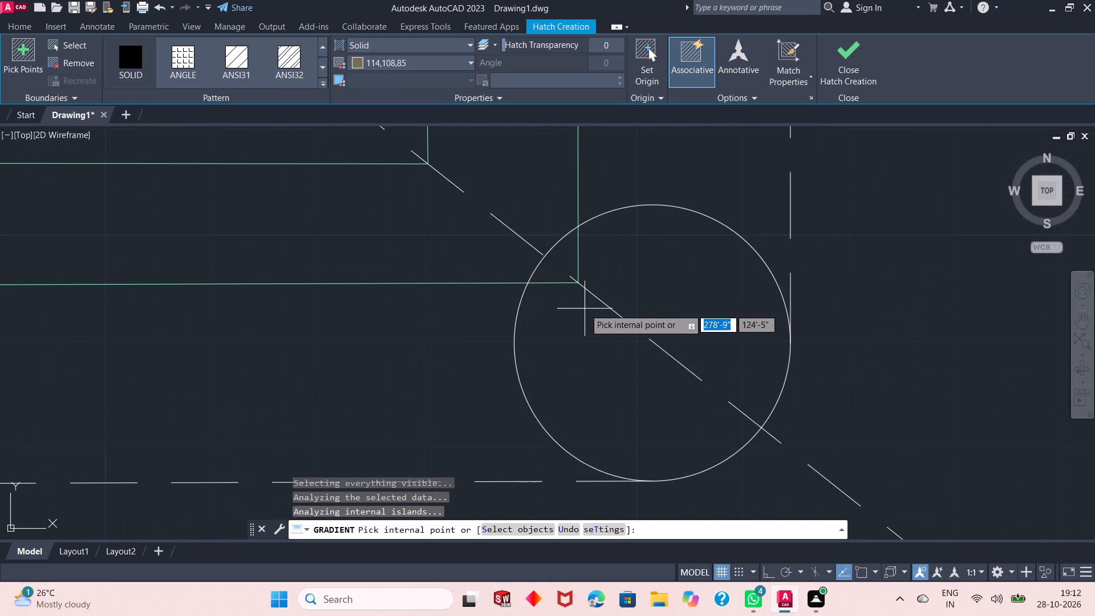
pyautogui.click(585, 307)
pyautogui.click(602, 286)
pyautogui.click(570, 255)
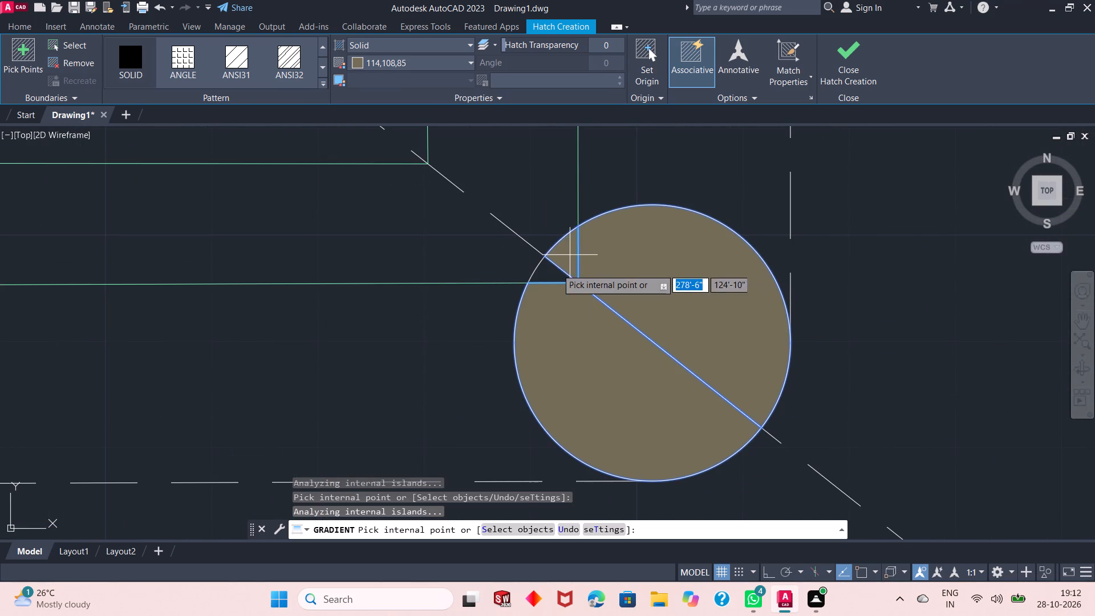
pyautogui.click(552, 271)
# Fill the four circular pillars along the front of the Poomukham sit-out with the solid hatch and finish the hatch.
pyautogui.scroll(-5, 543, 269)
pyautogui.scroll(-3, 453, 264)
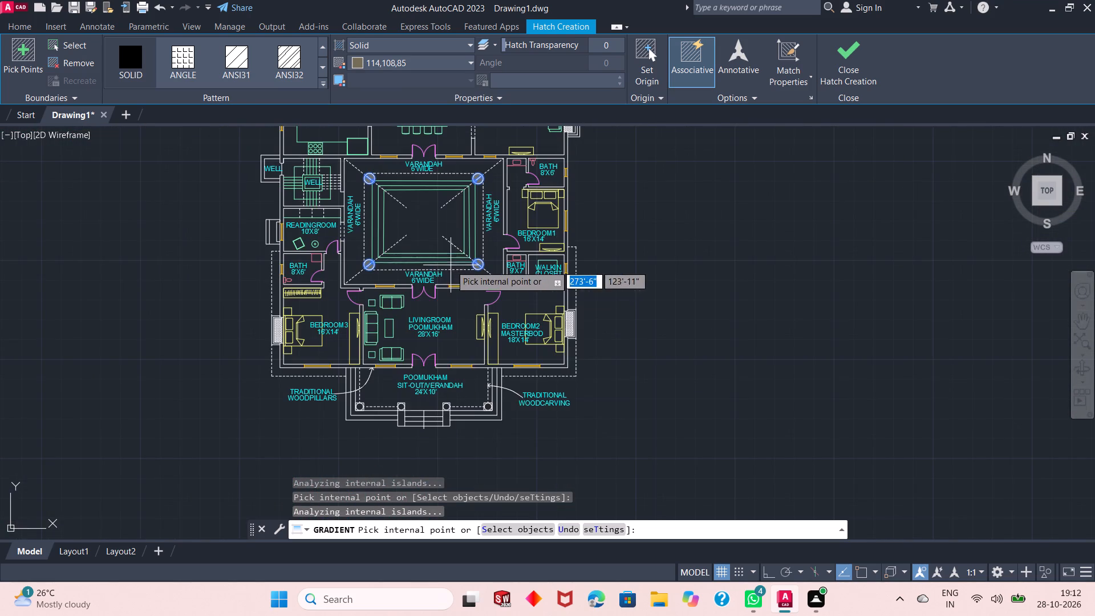
pyautogui.scroll(5, 364, 412)
pyautogui.click(310, 375)
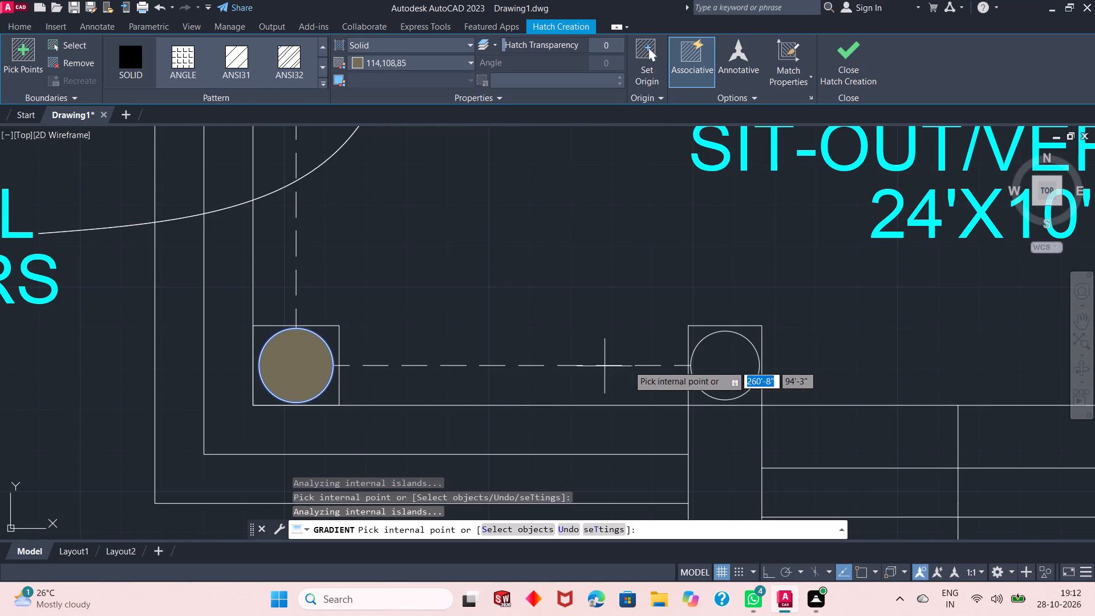
pyautogui.click(709, 367)
pyautogui.scroll(-3, 435, 398)
pyautogui.scroll(2, 679, 387)
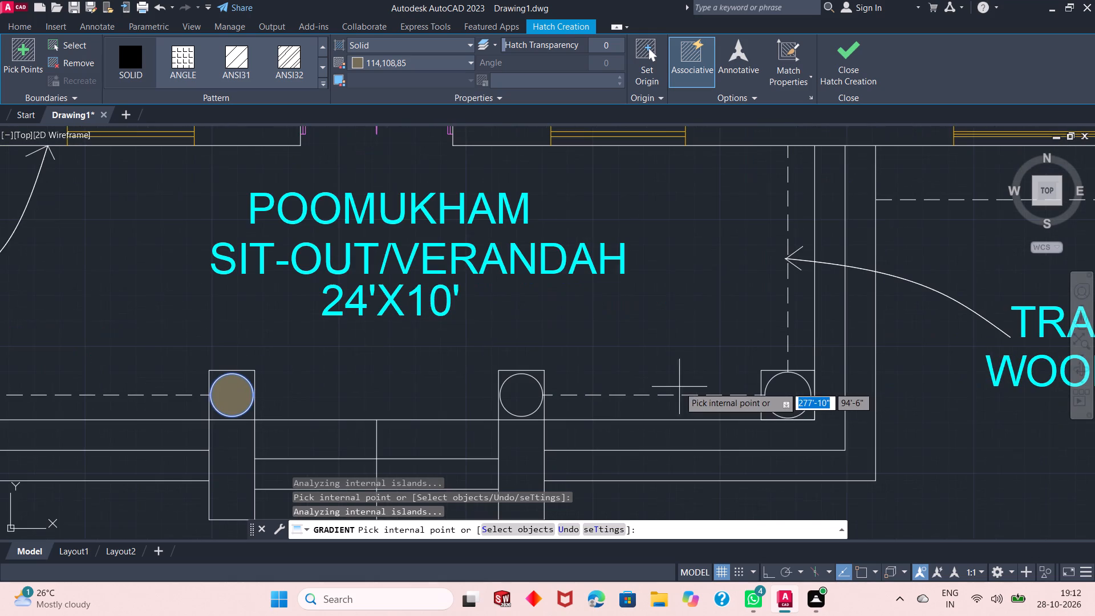
pyautogui.click(789, 394)
pyautogui.click(528, 395)
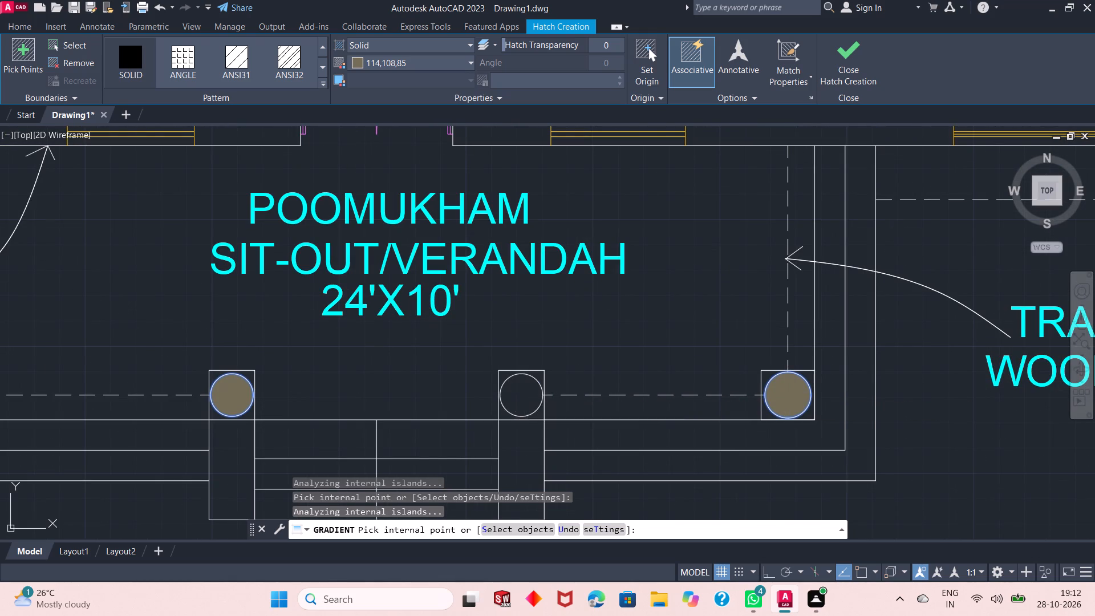
pyautogui.click(837, 64)
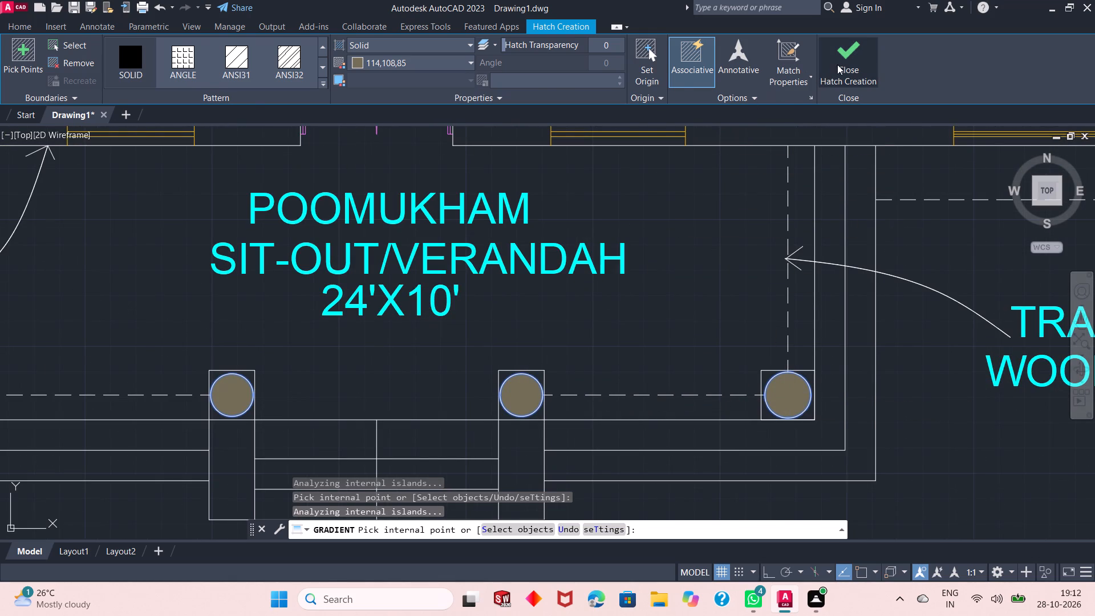
# Create a Solid 114,108,85 hatch in the L-shaped wall at the courtyard varandah's southwest corner, between the Reading Room and Bedroom 3.
pyautogui.scroll(-4, 570, 428)
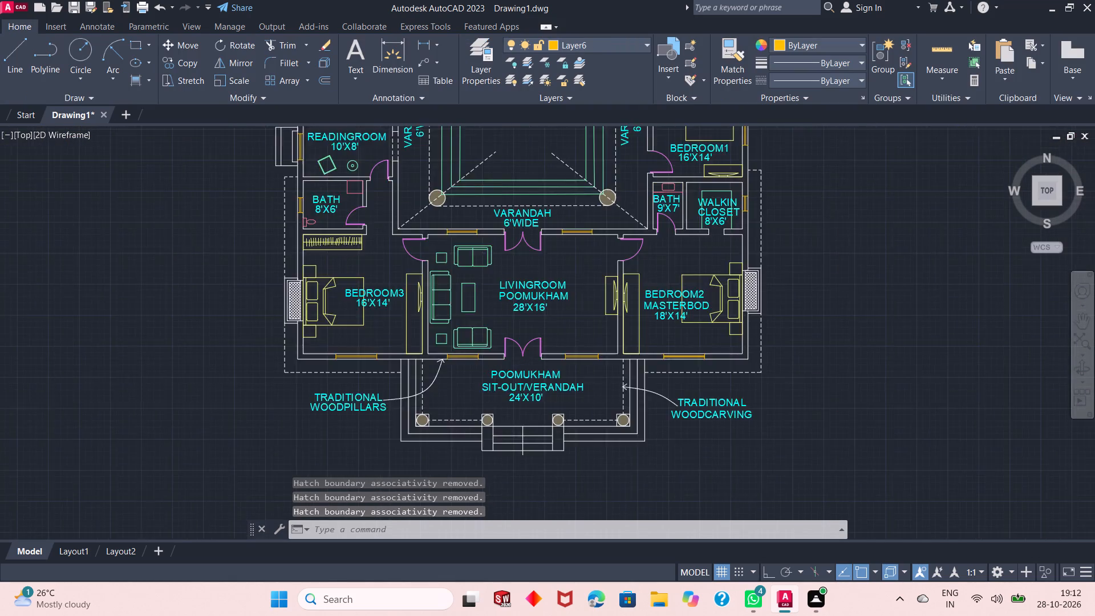
pyautogui.scroll(1, 563, 168)
pyautogui.scroll(1, 550, 276)
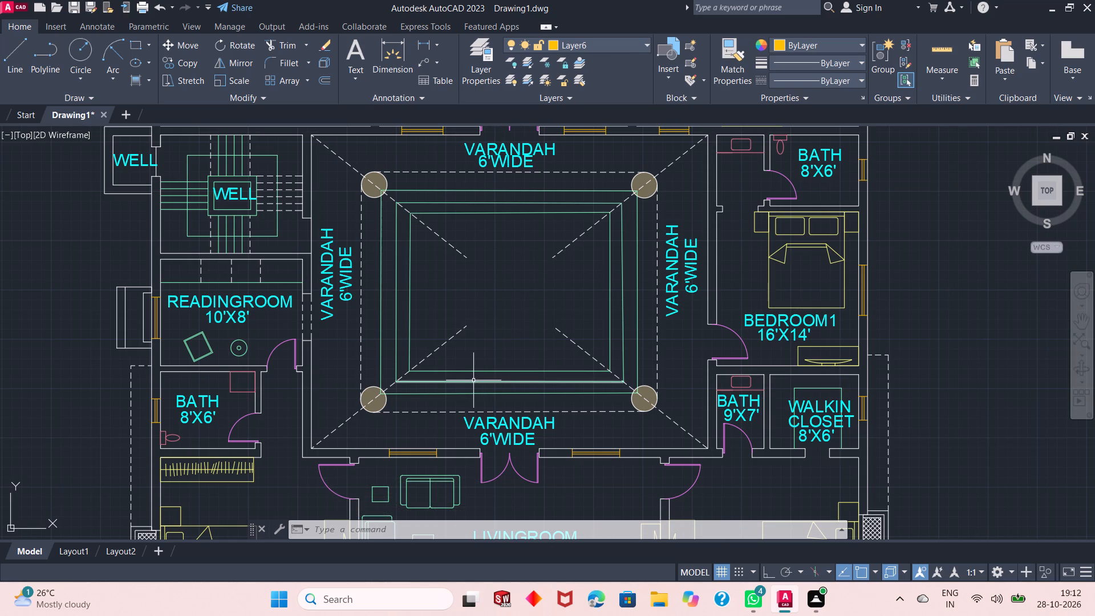
pyautogui.scroll(-1, 473, 380)
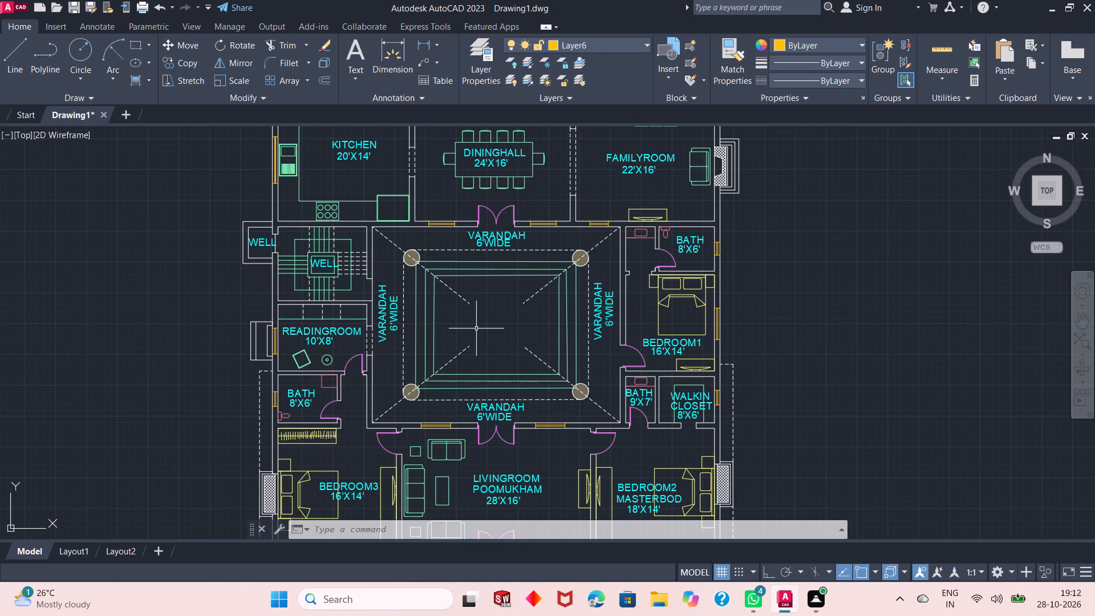
pyautogui.press('Return')
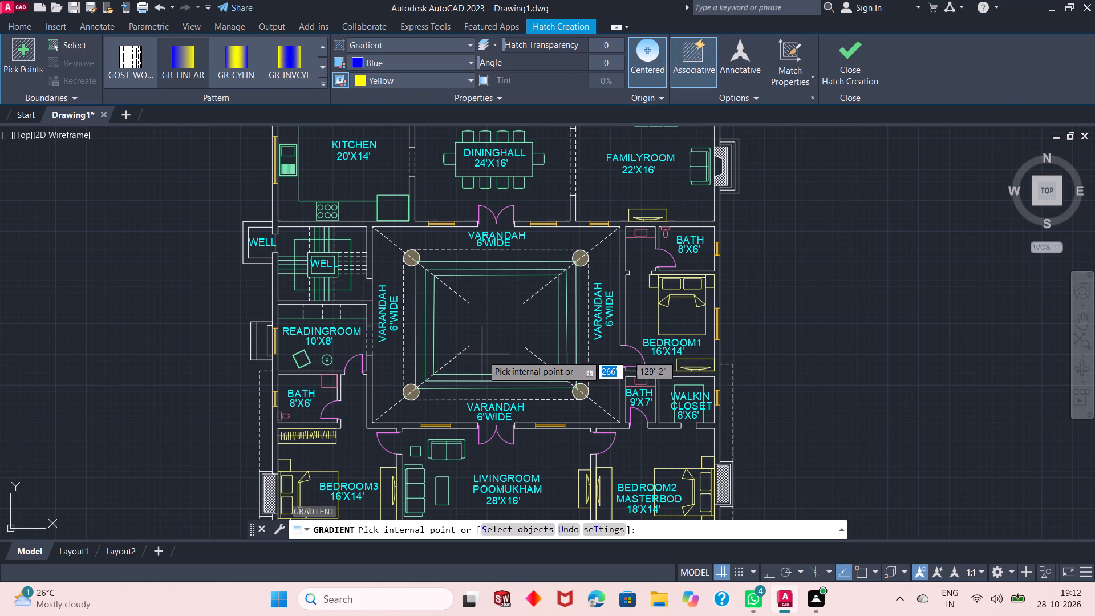
pyautogui.click(408, 44)
pyautogui.click(400, 67)
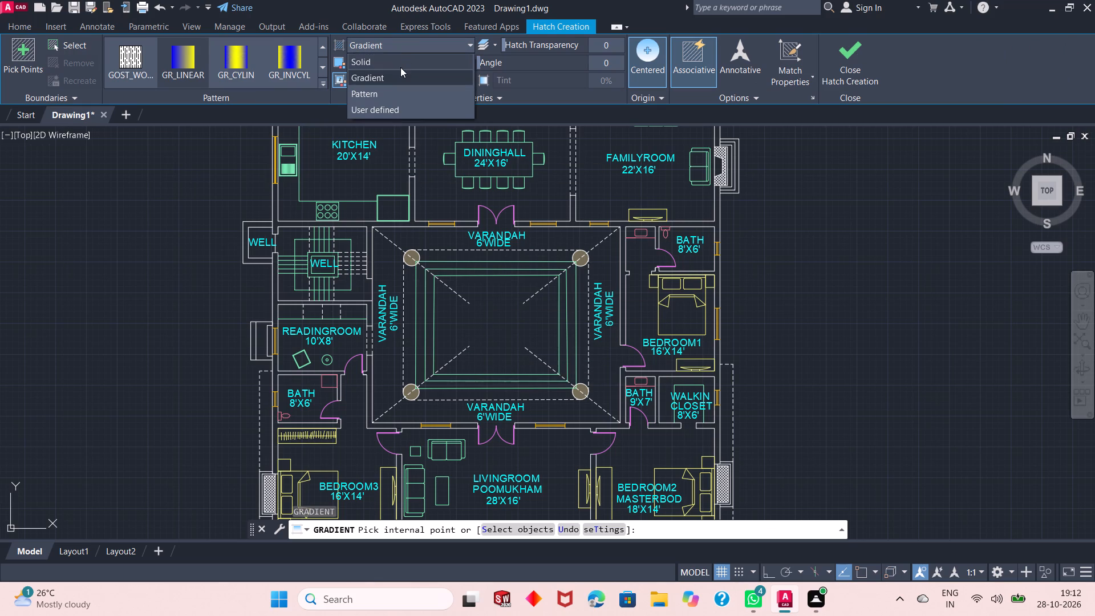
pyautogui.scroll(3, 380, 427)
pyautogui.click(380, 427)
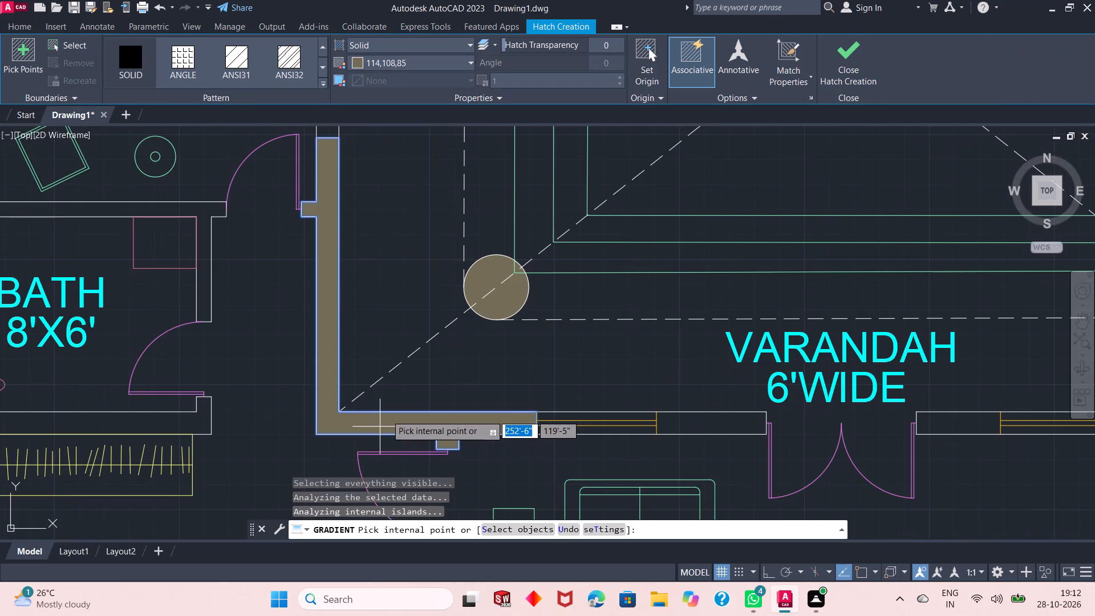
pyautogui.scroll(-3, 392, 402)
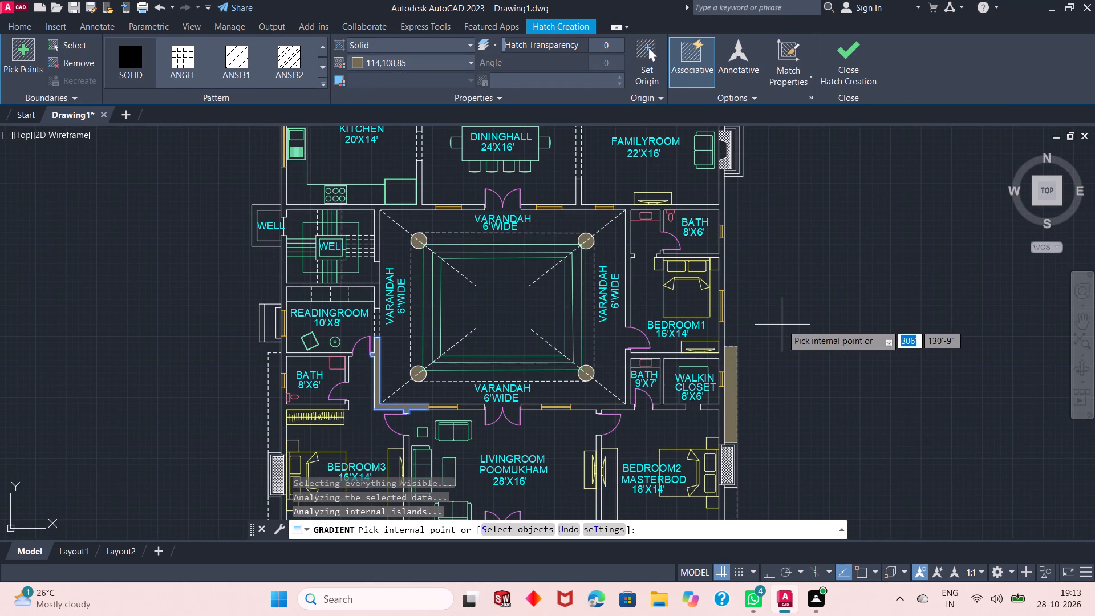
pyautogui.click(843, 90)
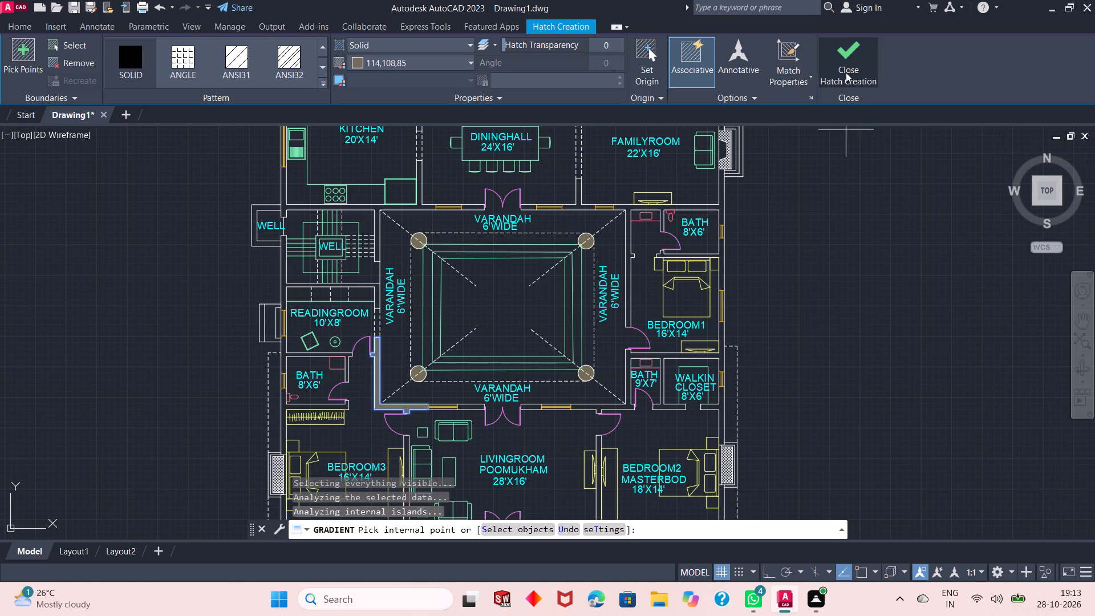
pyautogui.click(846, 70)
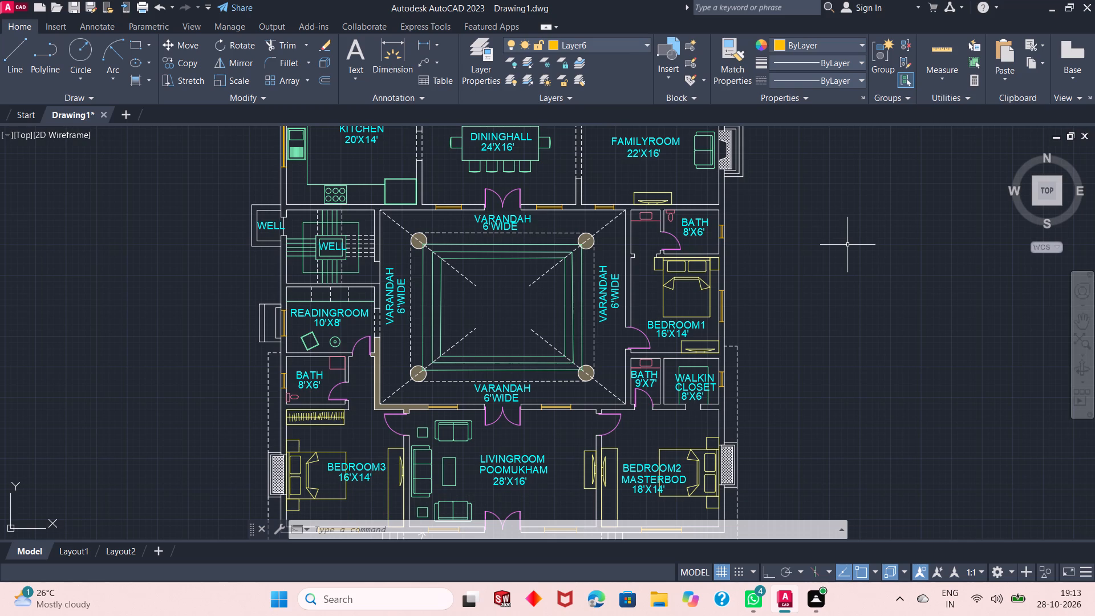
# Start another Solid 114,108,85 hatch and fill the walls around the Utility and the adjoining northern Store.
pyautogui.press('Return')
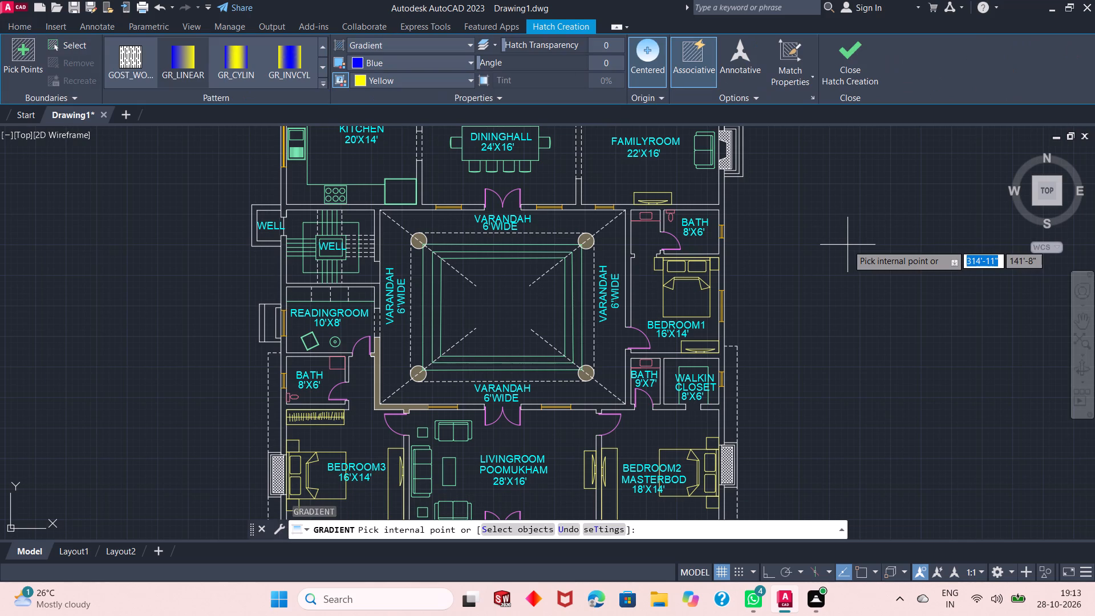
pyautogui.click(446, 46)
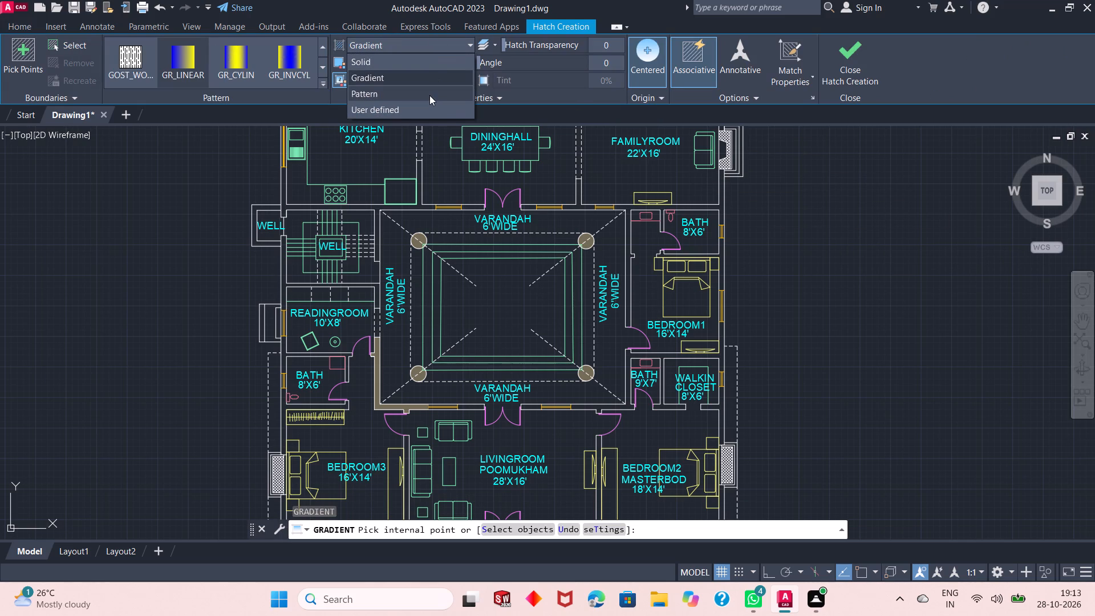
pyautogui.click(424, 66)
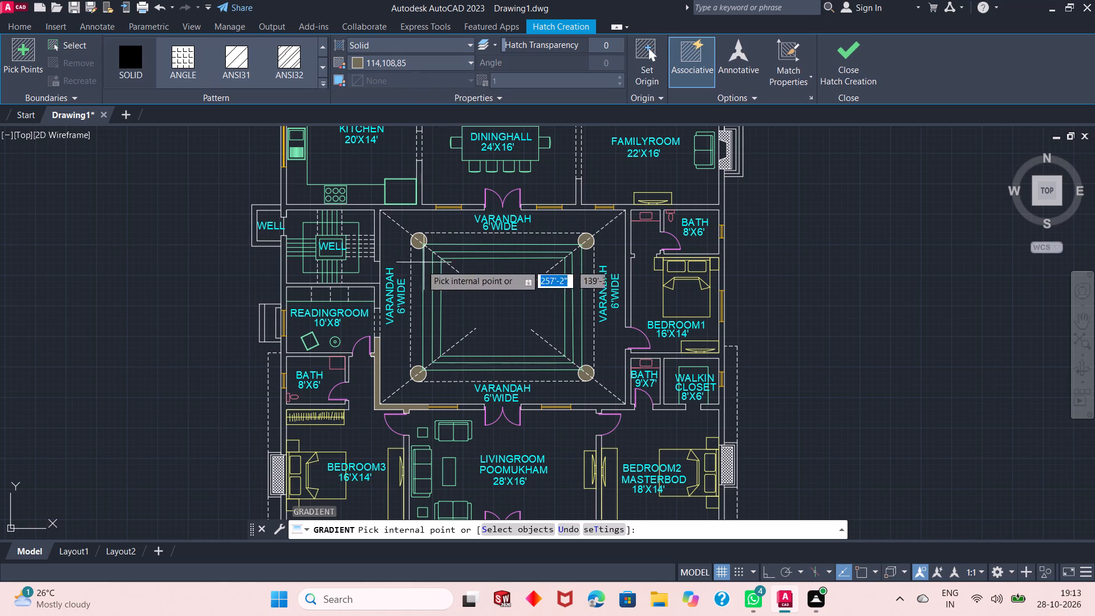
pyautogui.scroll(-3, 449, 379)
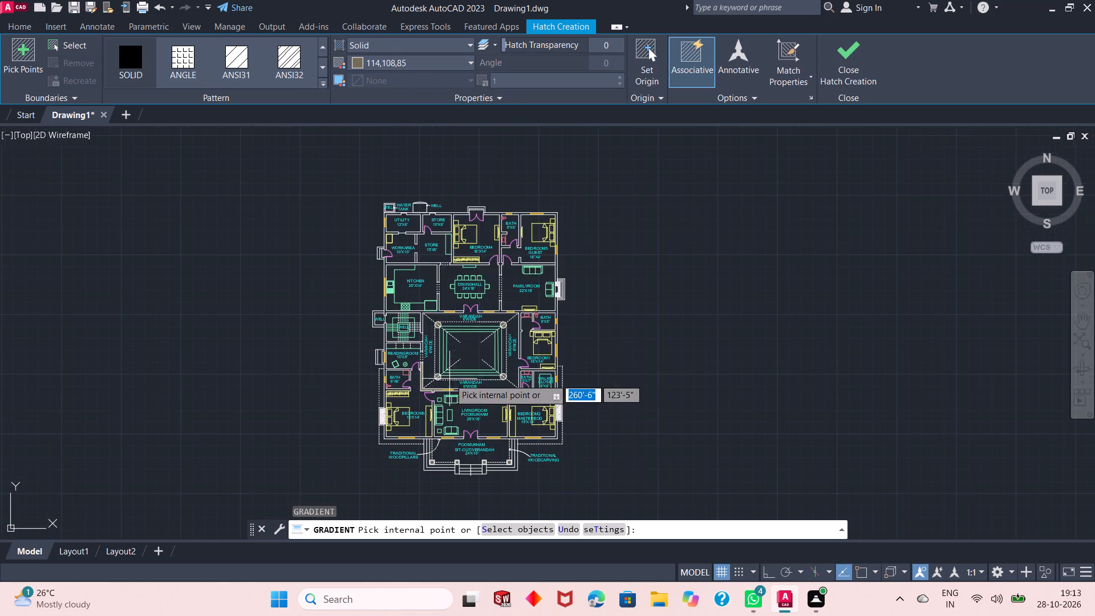
pyautogui.scroll(4, 412, 206)
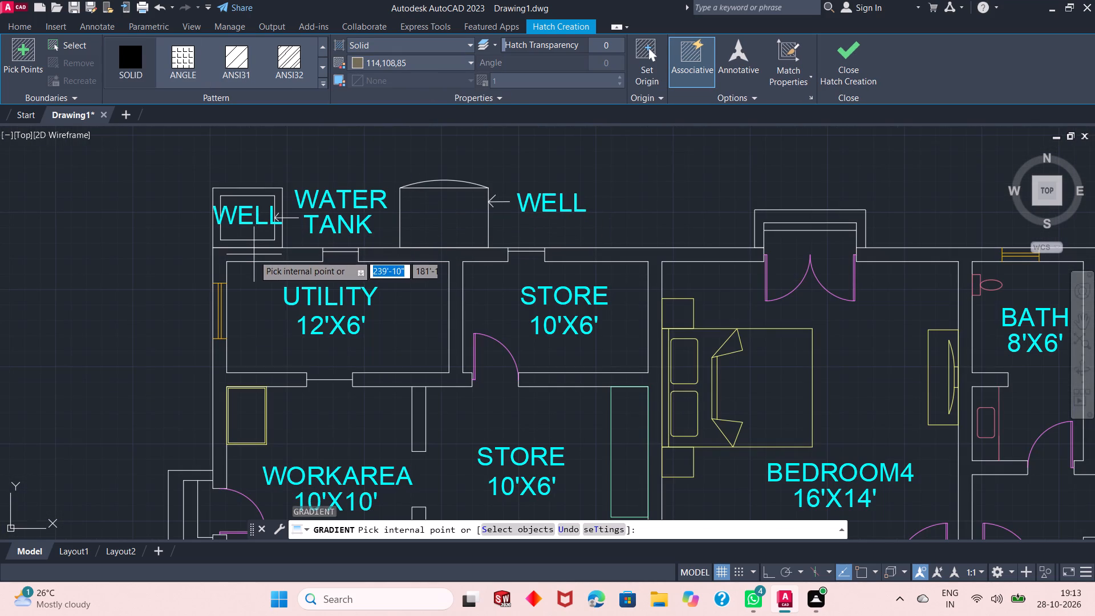
pyautogui.click(254, 255)
pyautogui.click(405, 257)
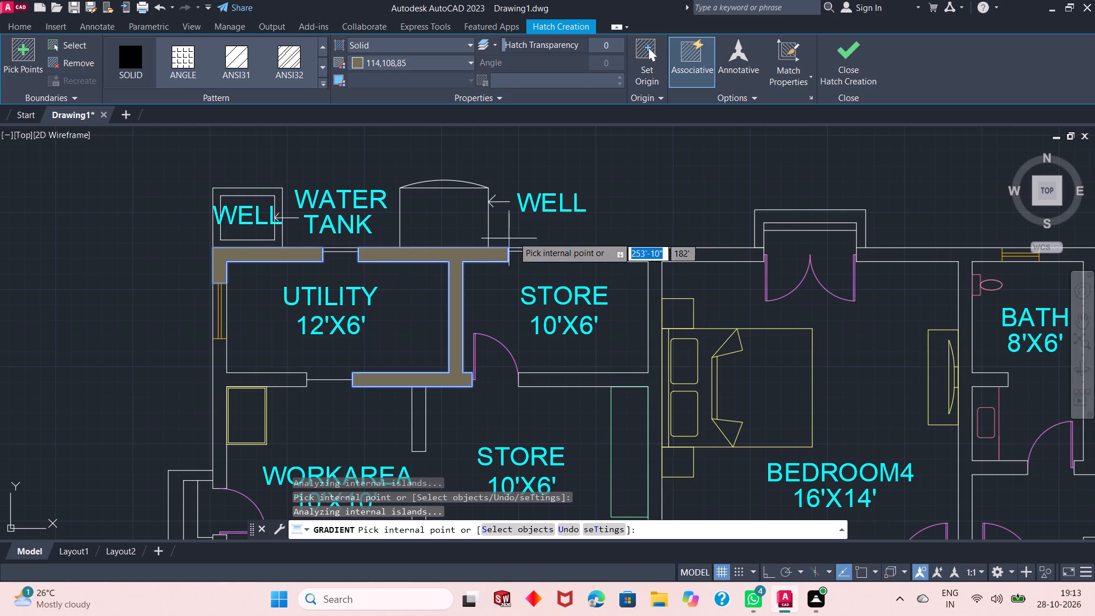
pyautogui.click(581, 254)
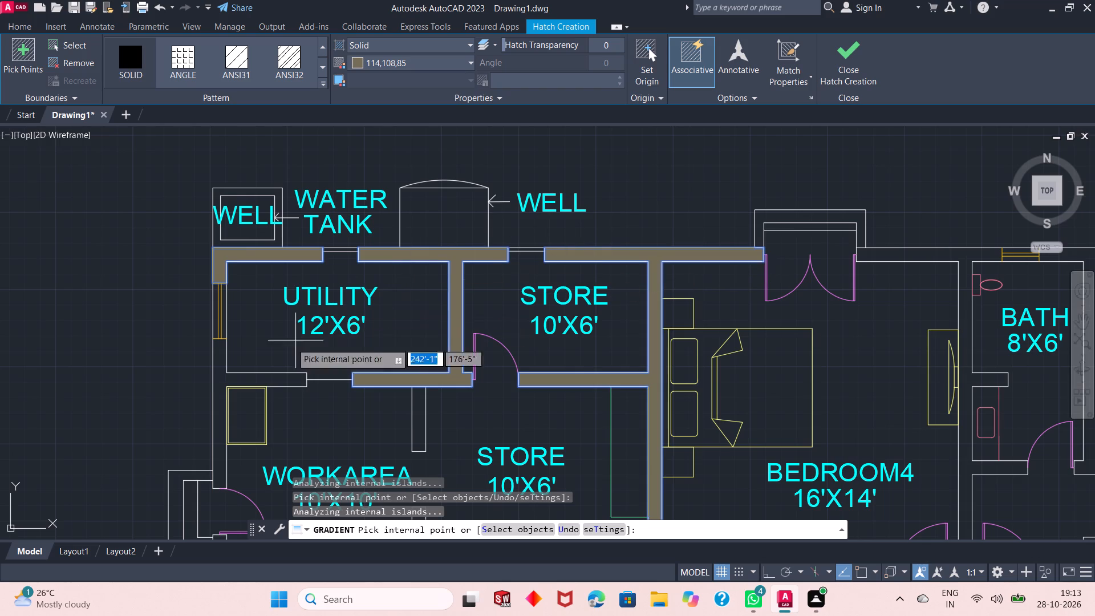
pyautogui.click(234, 381)
# Add the northern walls from the Bedroom 4 double door past the Bath to Bedroom 5's northeast corner to the solid hatch.
pyautogui.scroll(-1, 336, 327)
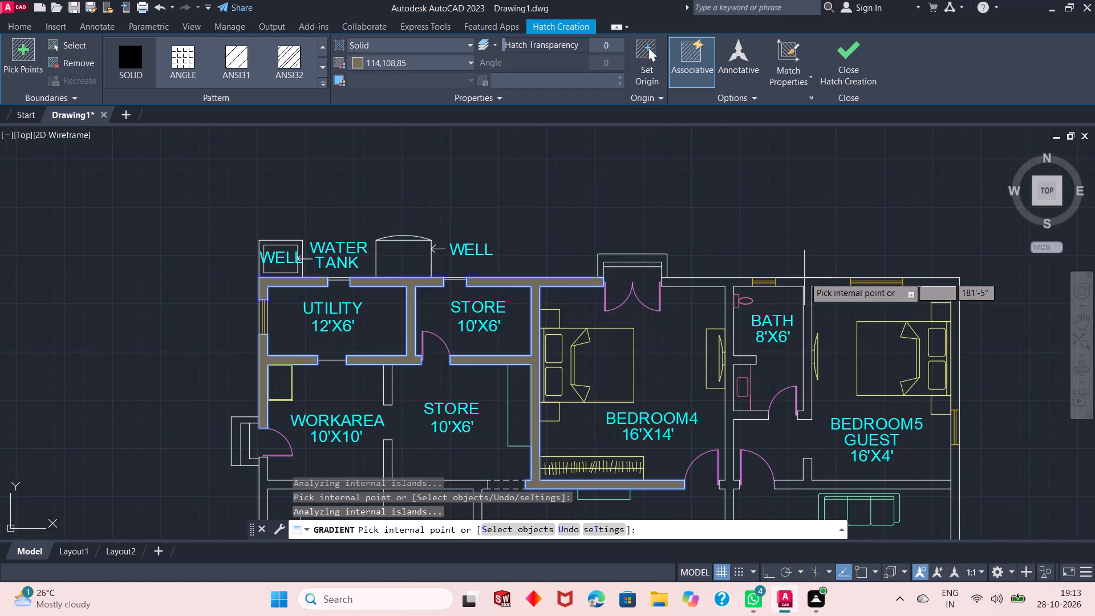
pyautogui.scroll(1, 804, 277)
pyautogui.click(647, 286)
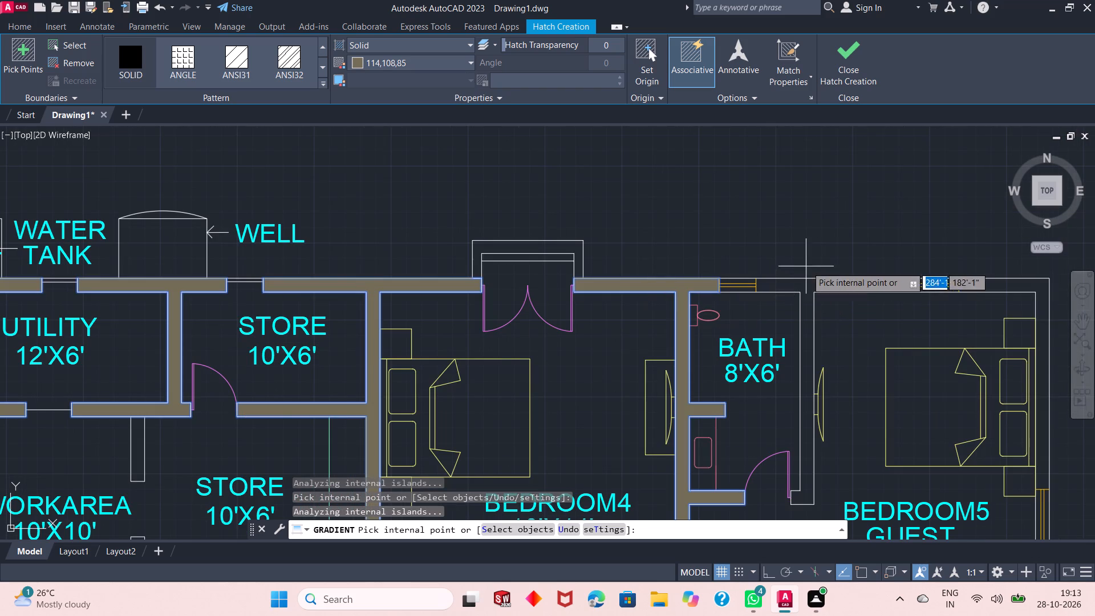
pyautogui.click(802, 282)
pyautogui.click(1003, 286)
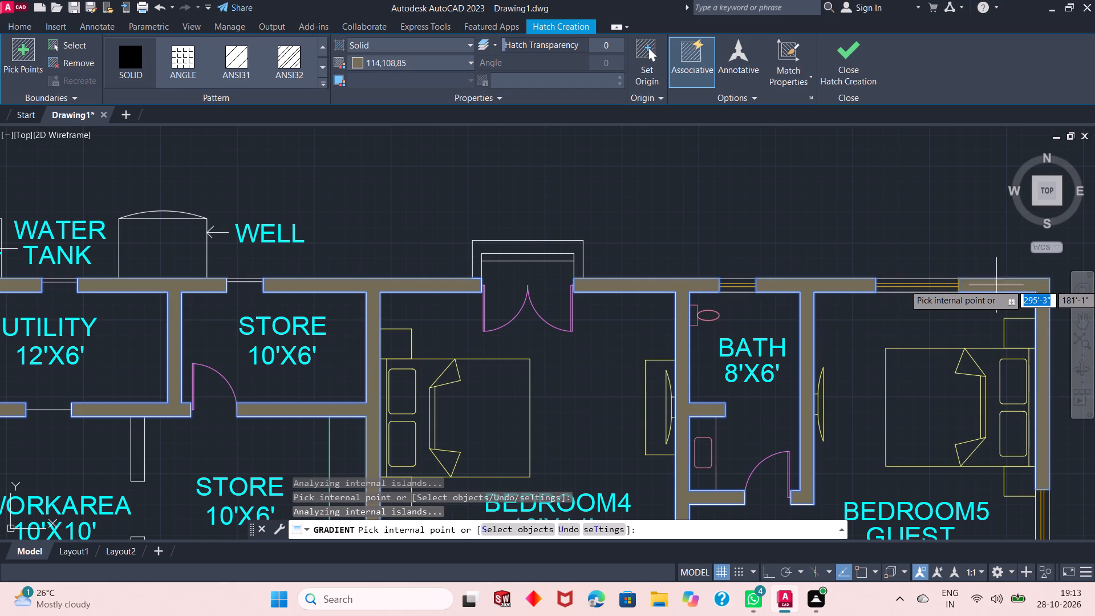
pyautogui.scroll(-2, 691, 219)
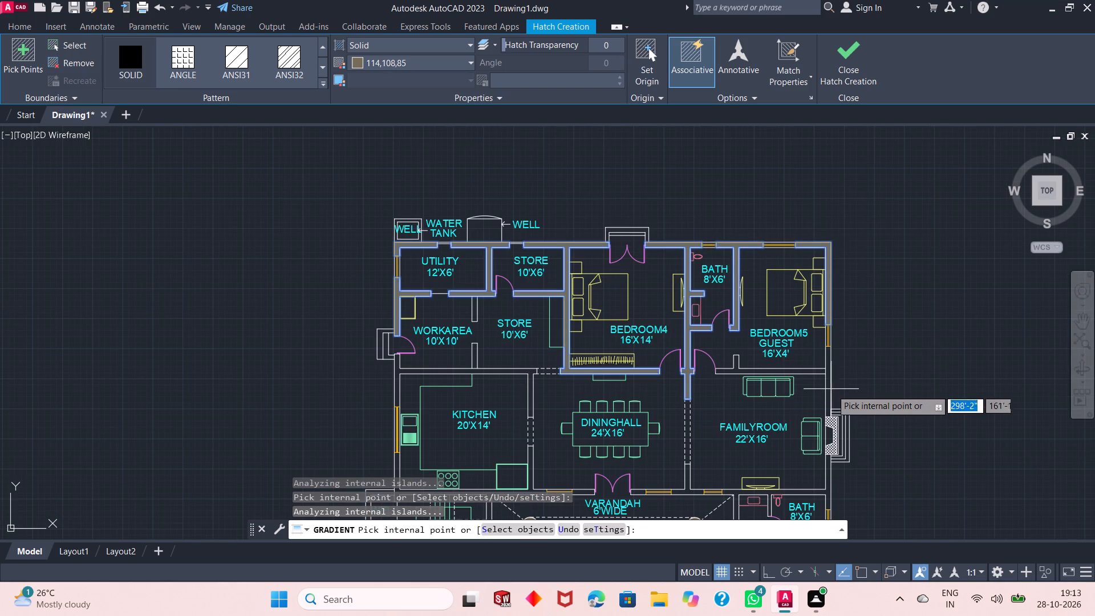
# Add Bedroom 5's lower east wall and the wall between Bedroom 5 and the Family Room to the solid hatch.
pyautogui.scroll(2, 827, 393)
pyautogui.click(828, 350)
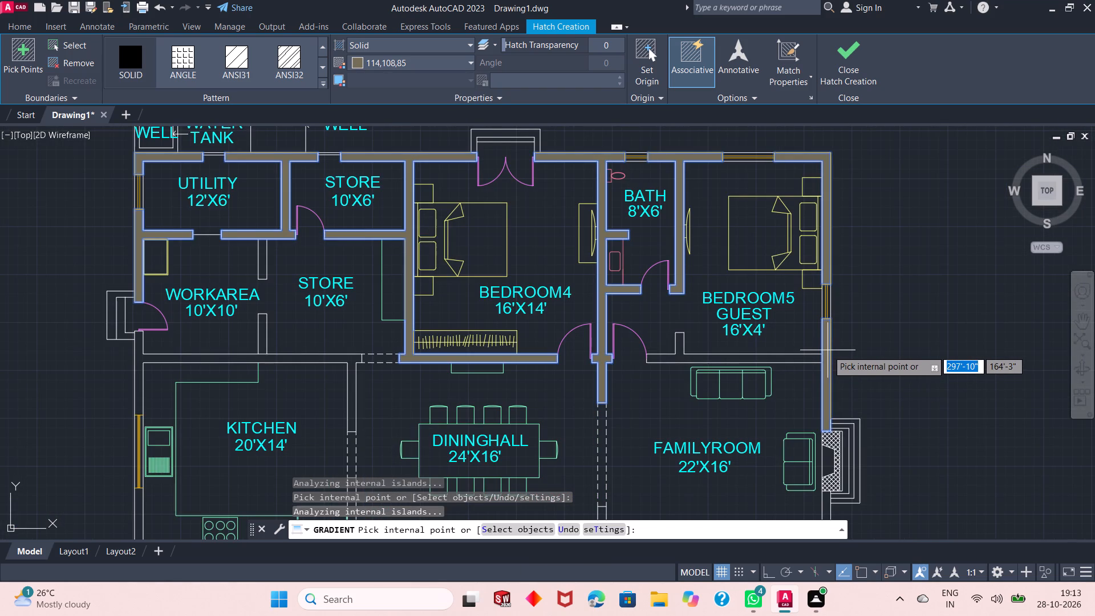
pyautogui.scroll(2, 821, 353)
pyautogui.click(801, 362)
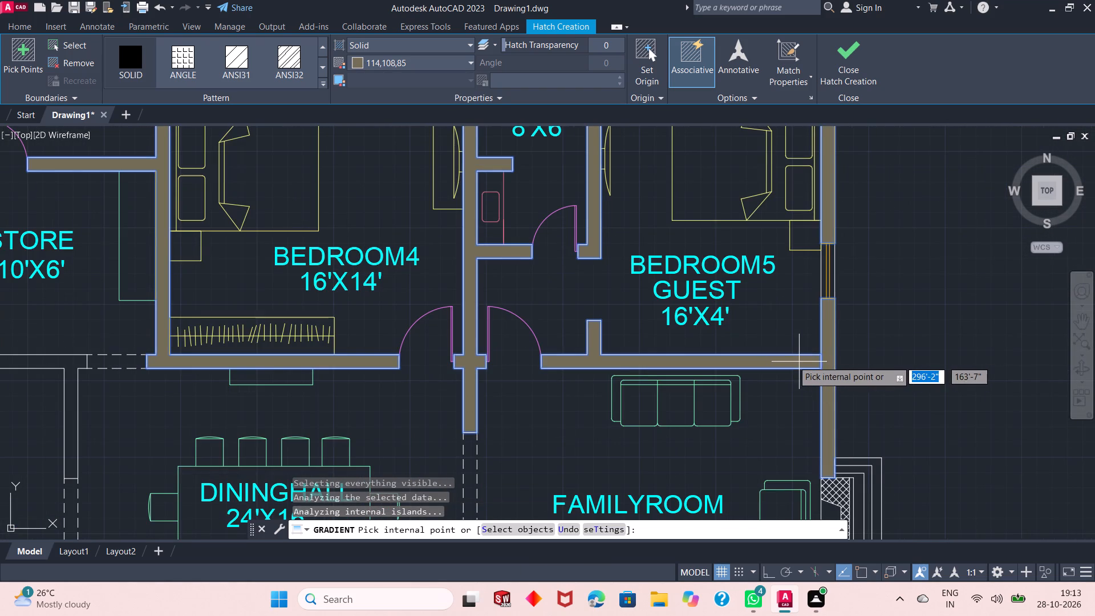
pyautogui.scroll(-2, 758, 292)
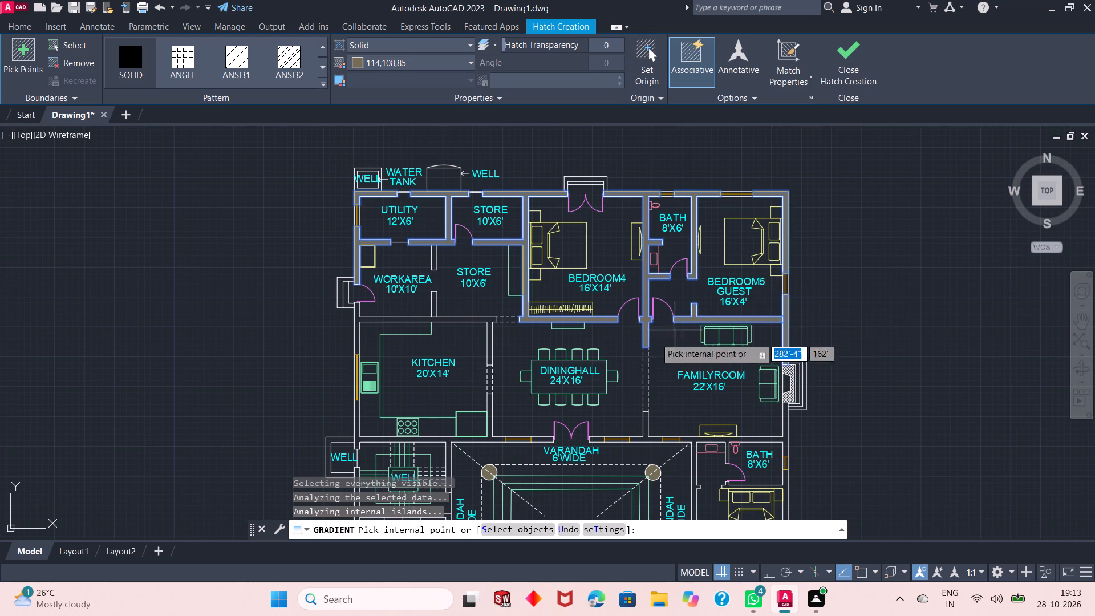
# Add the wall between the Workarea and Kitchen and both wall stubs between the Workarea and Store to the solid hatch.
pyautogui.scroll(3, 472, 315)
pyautogui.click(461, 322)
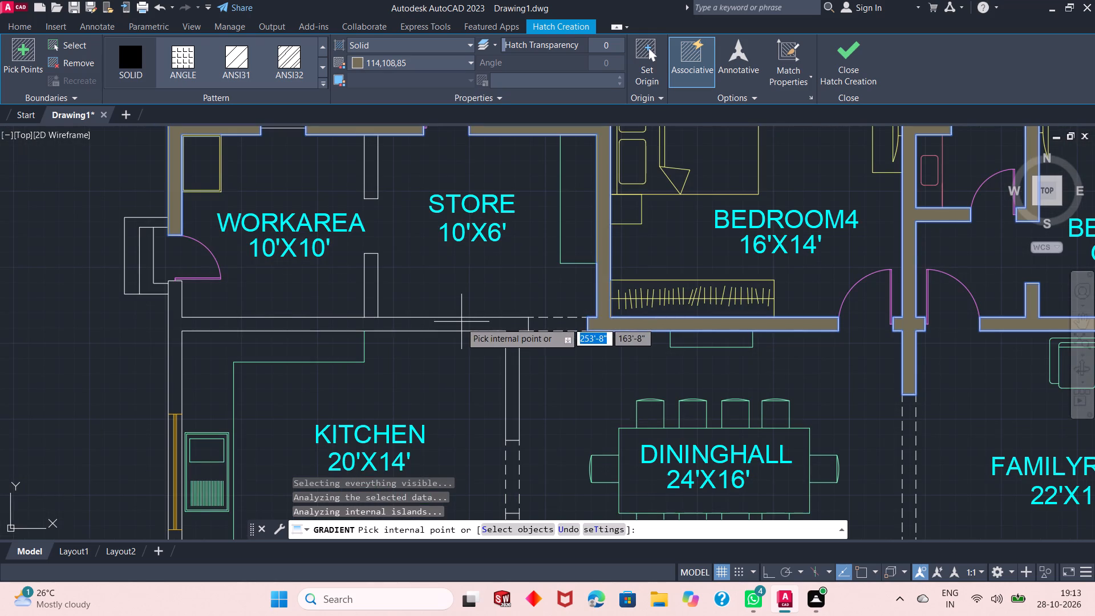
pyautogui.click(375, 290)
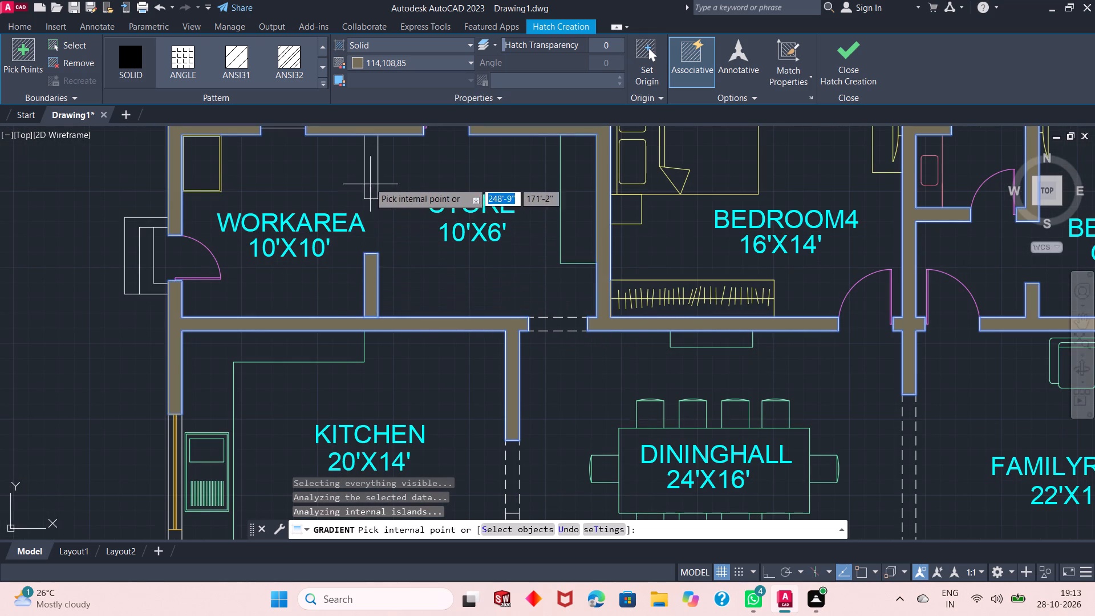
pyautogui.click(371, 160)
pyautogui.scroll(-2, 461, 291)
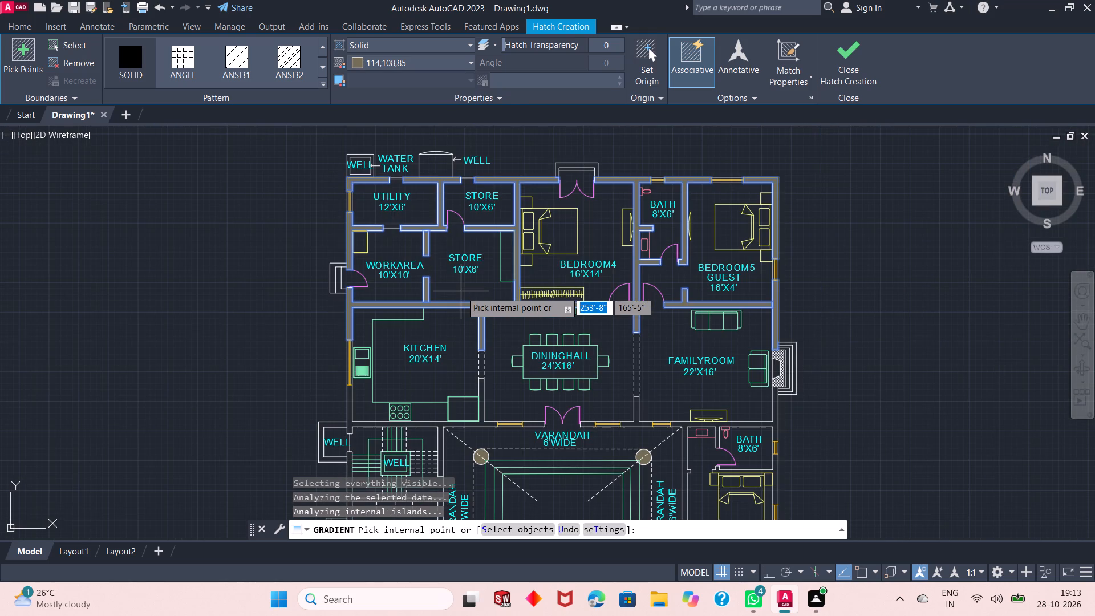
# Add the walls between the Kitchen, Dining Hall, Family Room and the northern varandah, plus the walls around the stair well, to the hatch.
pyautogui.scroll(-1, 456, 258)
pyautogui.scroll(2, 461, 389)
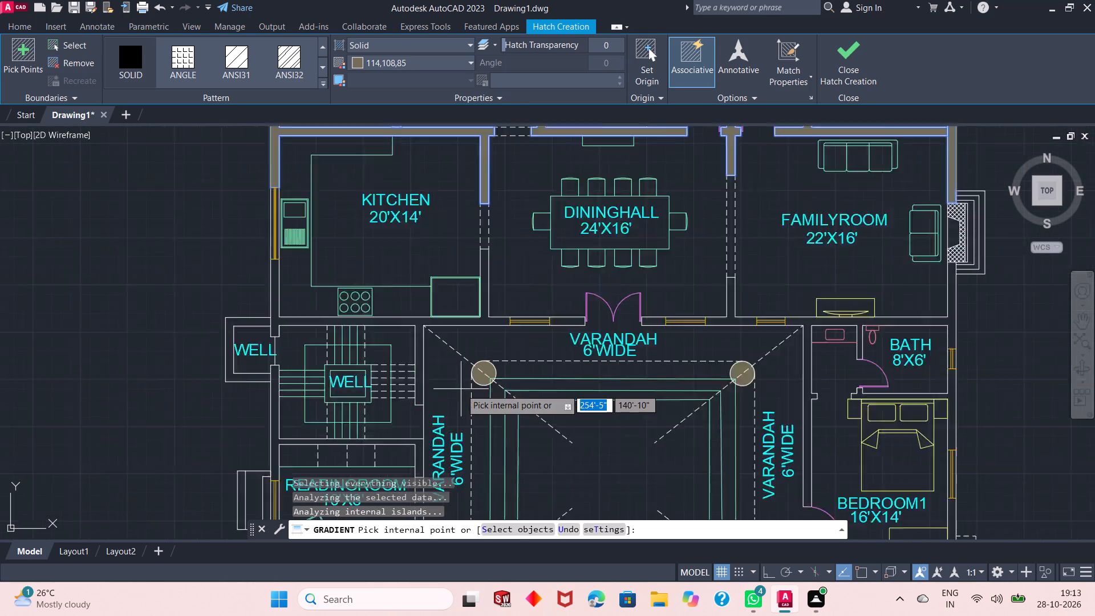
pyautogui.scroll(1, 461, 389)
pyautogui.click(499, 249)
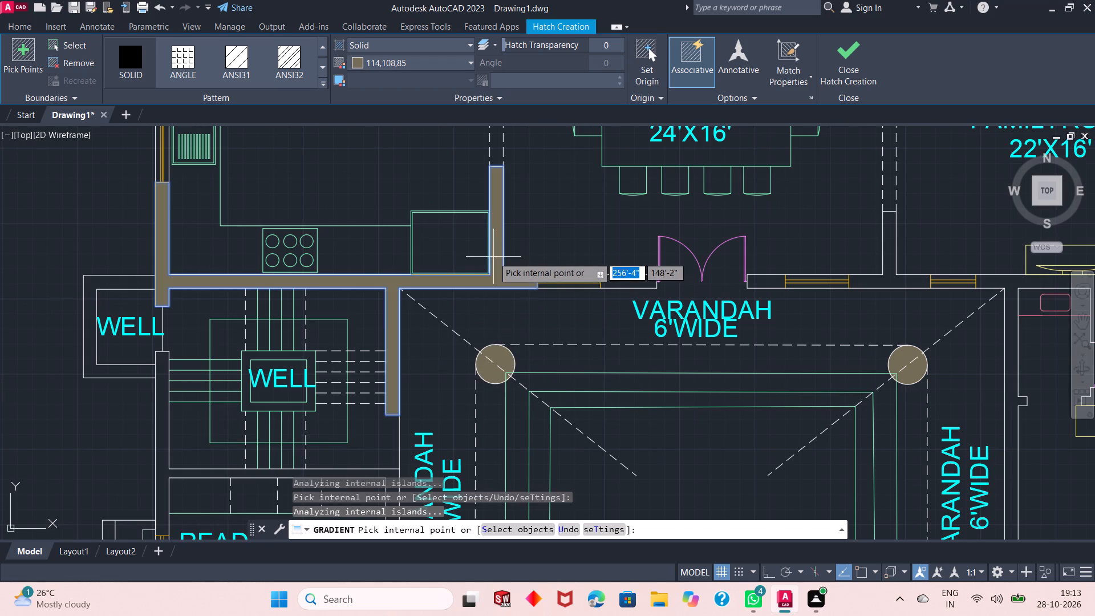
pyautogui.click(612, 284)
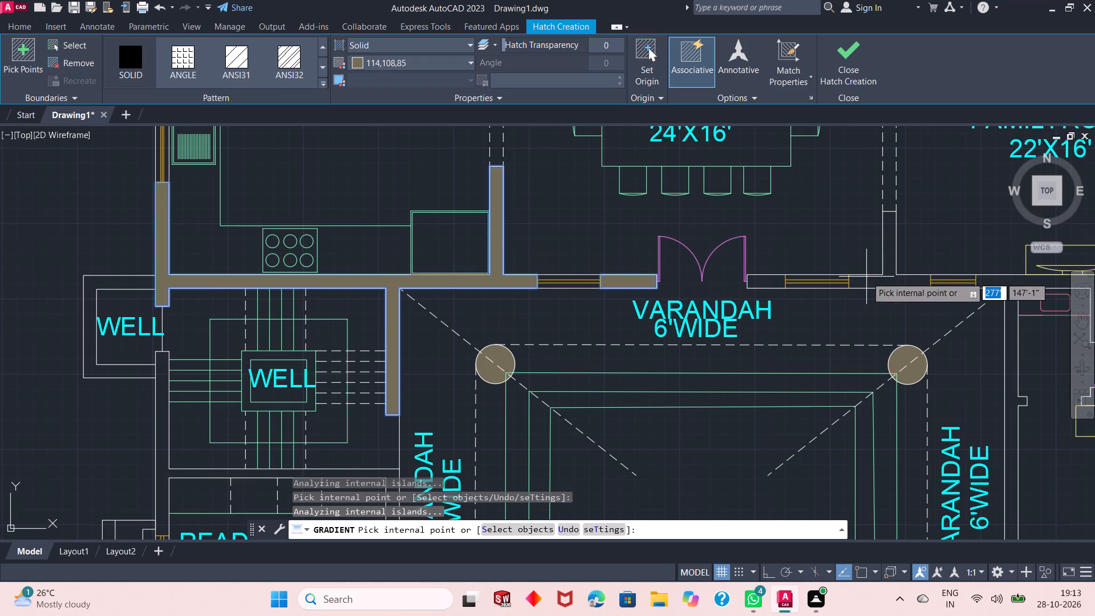
pyautogui.click(866, 278)
pyautogui.click(766, 282)
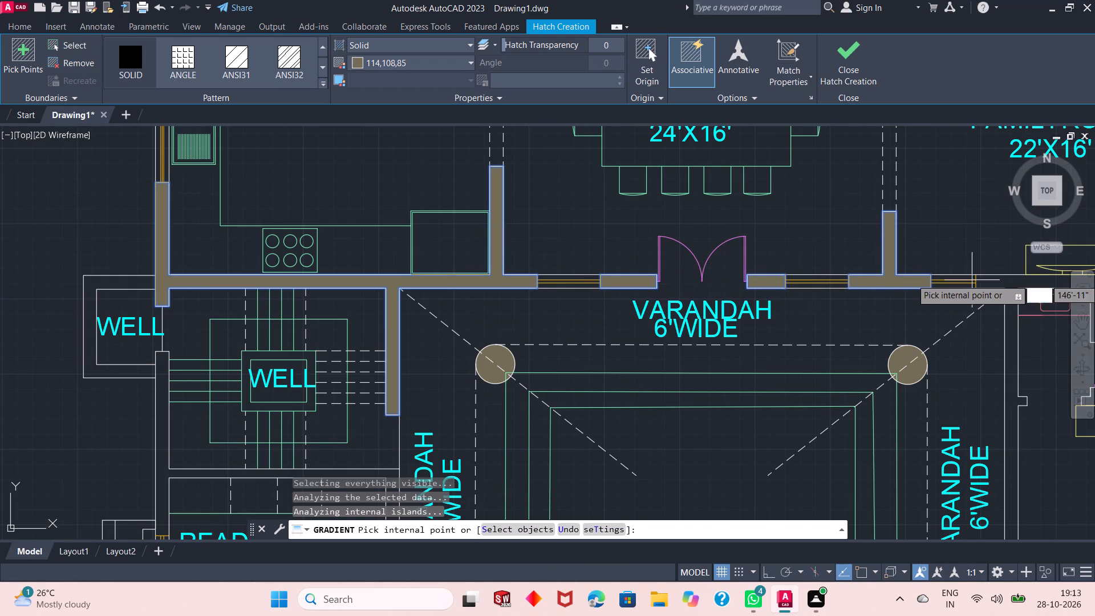
pyautogui.click(992, 286)
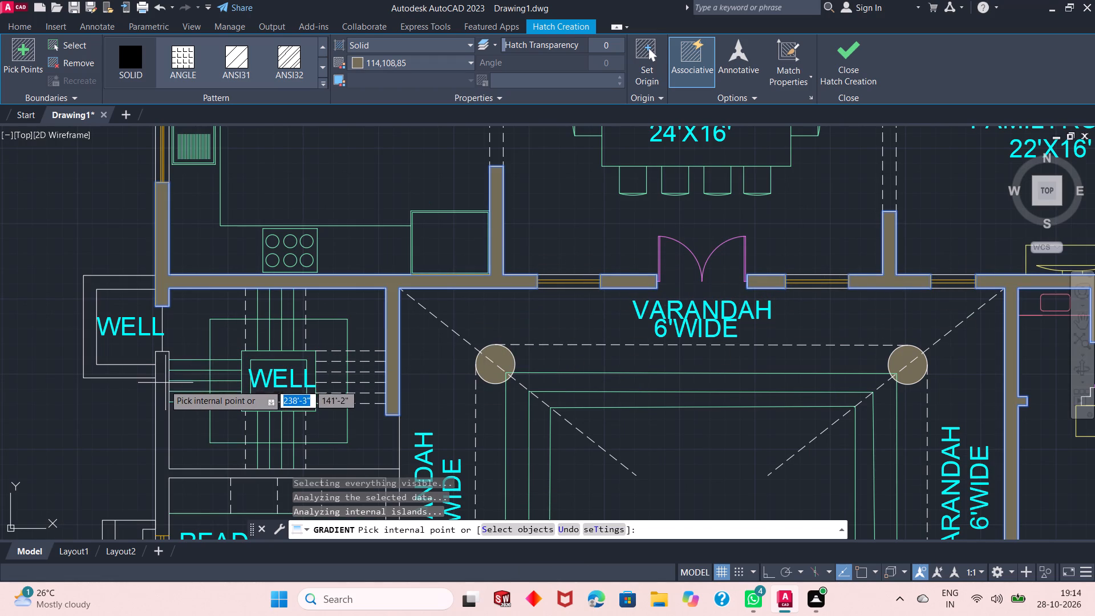
pyautogui.click(163, 386)
# Add the east-side walls around Bedroom 1, its Bath, the 9'x7' Bath and the Walk-in Closet to the solid hatch.
pyautogui.scroll(-3, 147, 364)
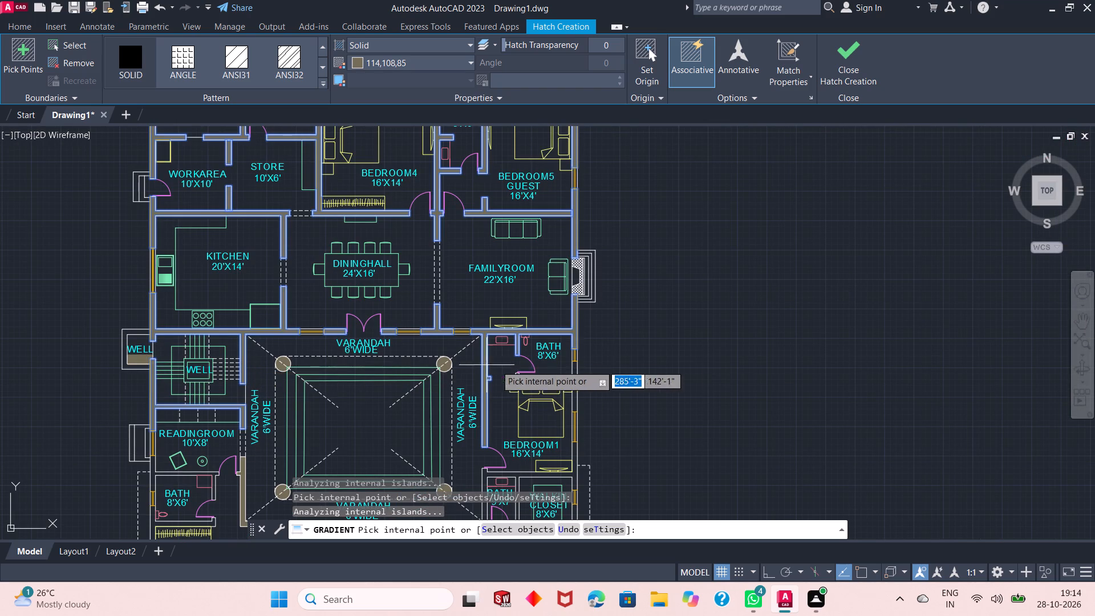
pyautogui.scroll(-1, 525, 299)
pyautogui.scroll(2, 435, 391)
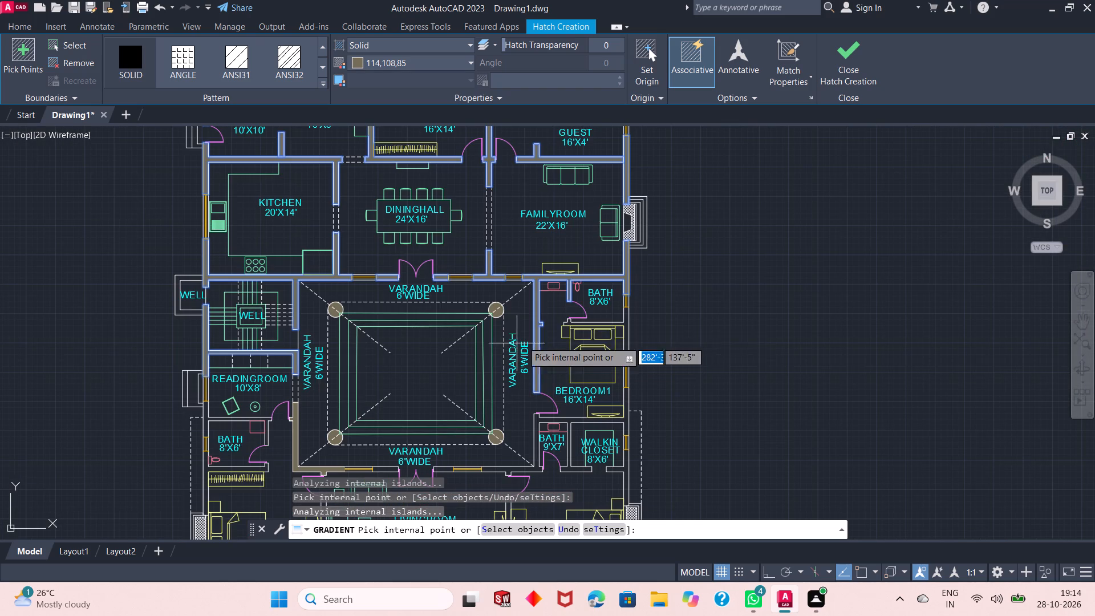
pyautogui.click(628, 332)
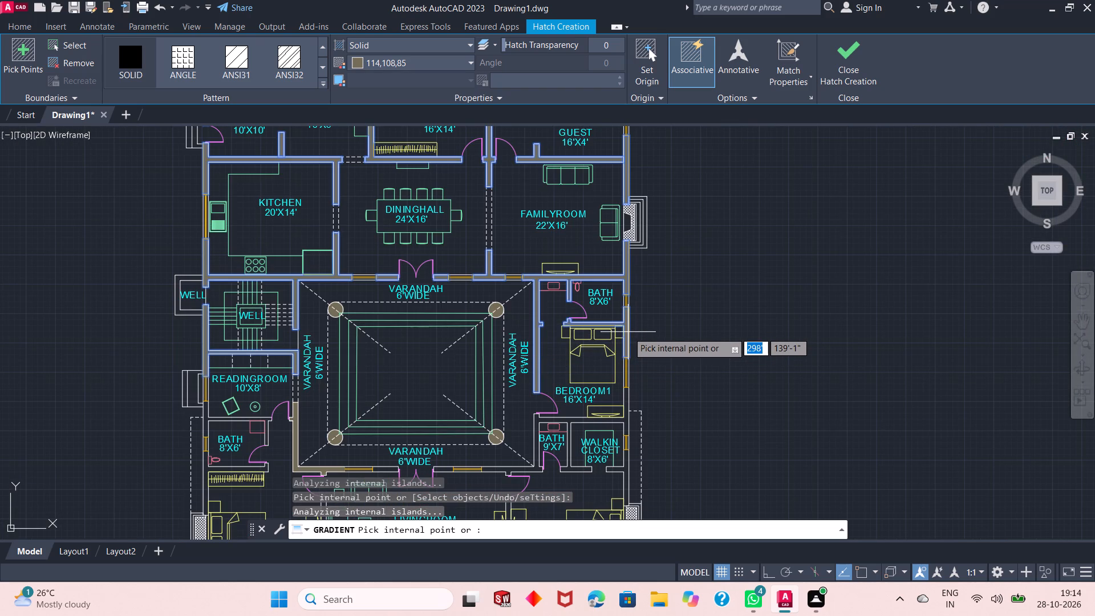
pyautogui.click(624, 420)
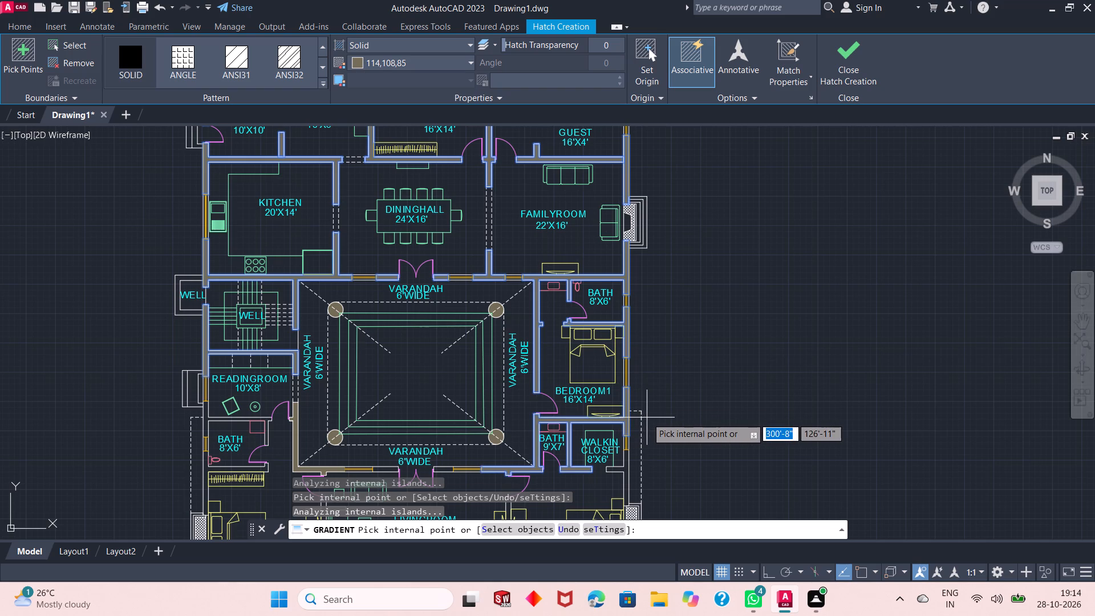
# Add the wall pieces beside the Living Room's varandah double door and Bedroom 2's northeast corner wall to the solid hatch.
pyautogui.scroll(-1, 477, 286)
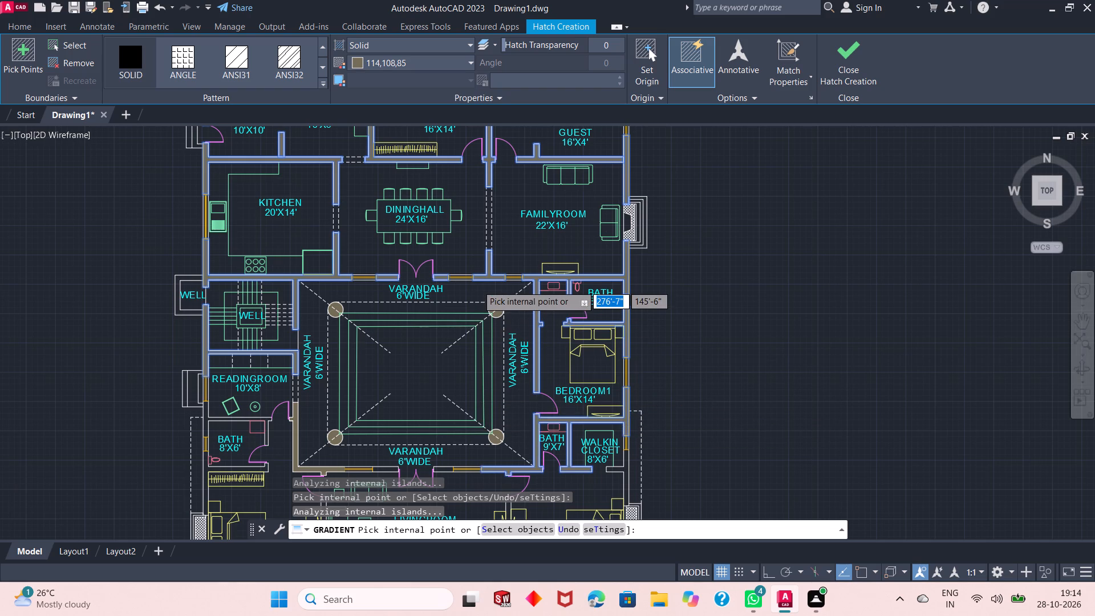
pyautogui.scroll(4, 437, 456)
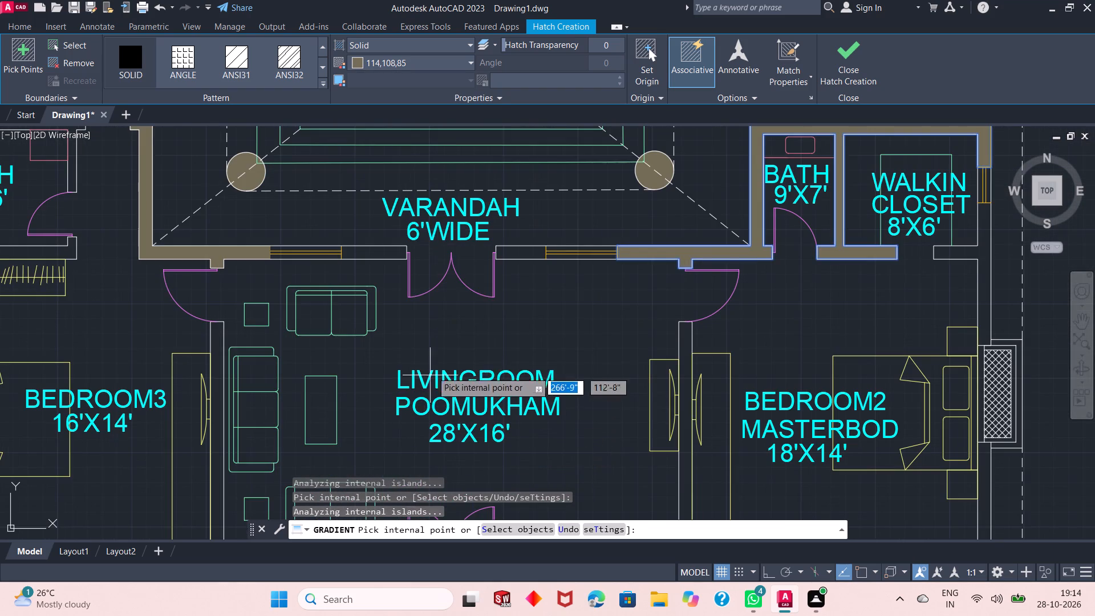
pyautogui.click(512, 252)
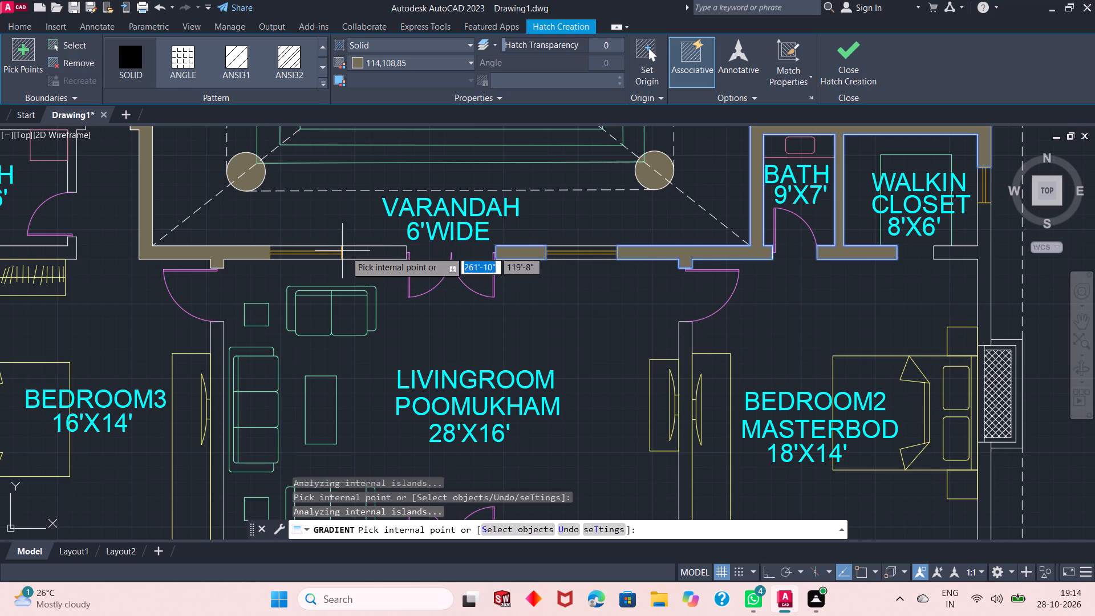
pyautogui.click(354, 251)
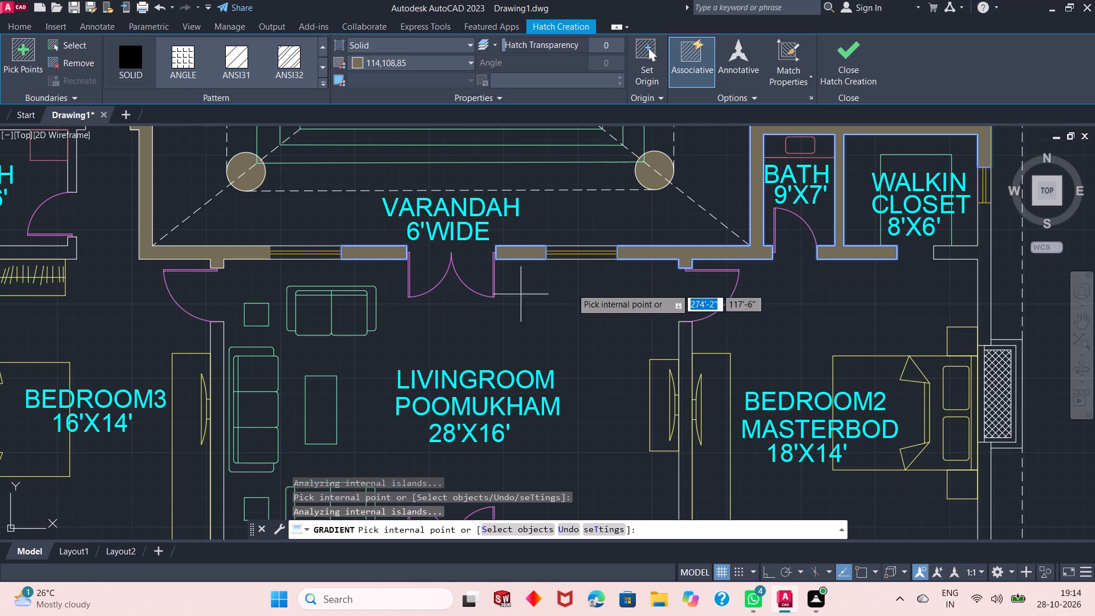
pyautogui.click(959, 254)
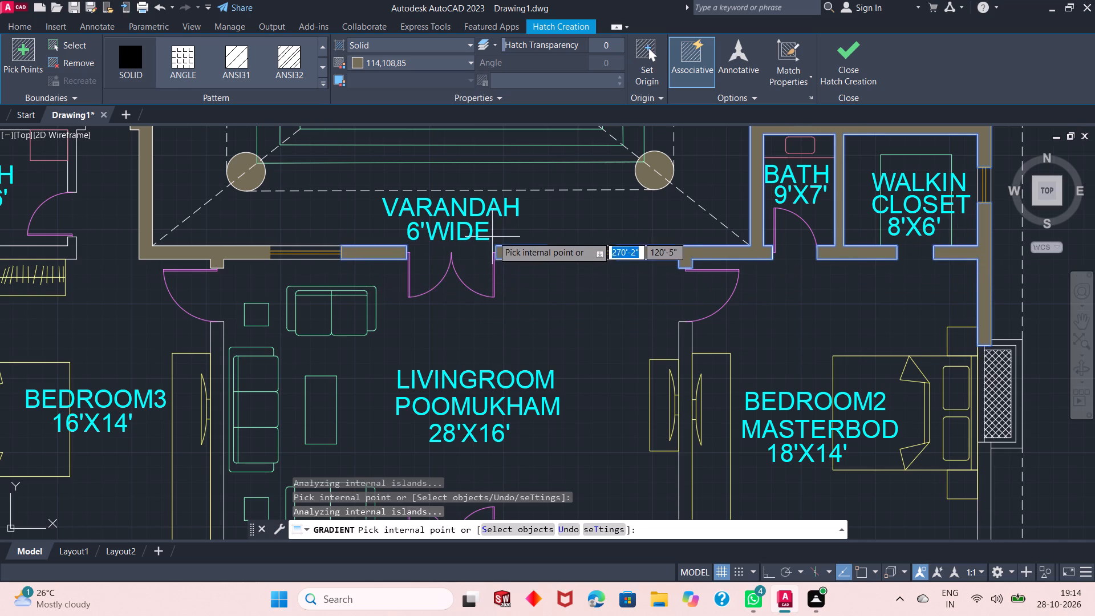
# Add the walls around the 8'x6' Bath north of Bedroom 3 and Bedroom 3's upper west wall to the solid hatch.
pyautogui.scroll(-1, 493, 236)
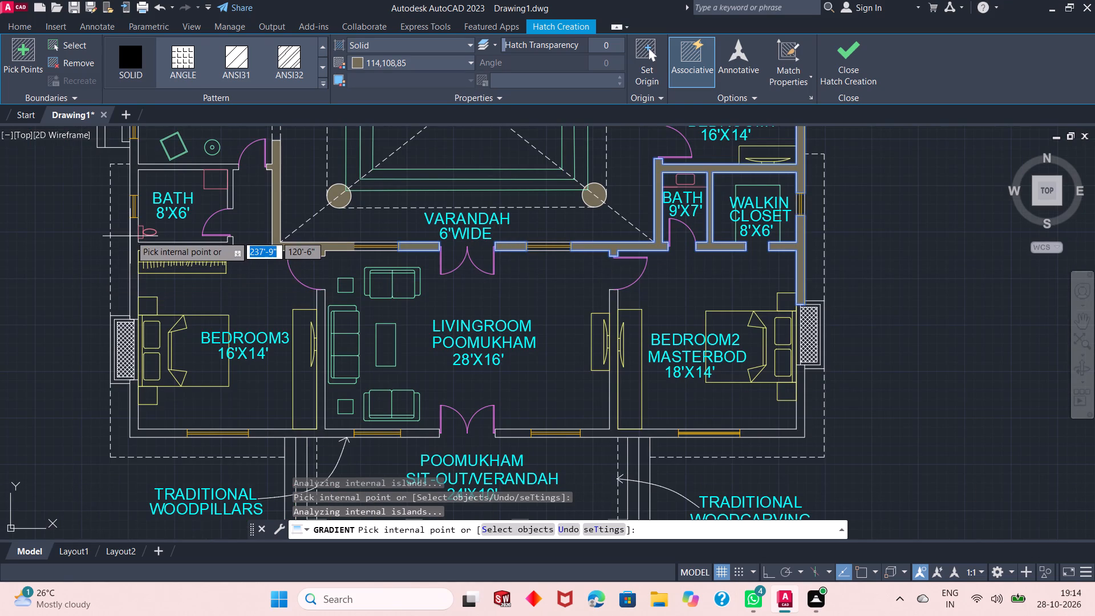
pyautogui.click(133, 163)
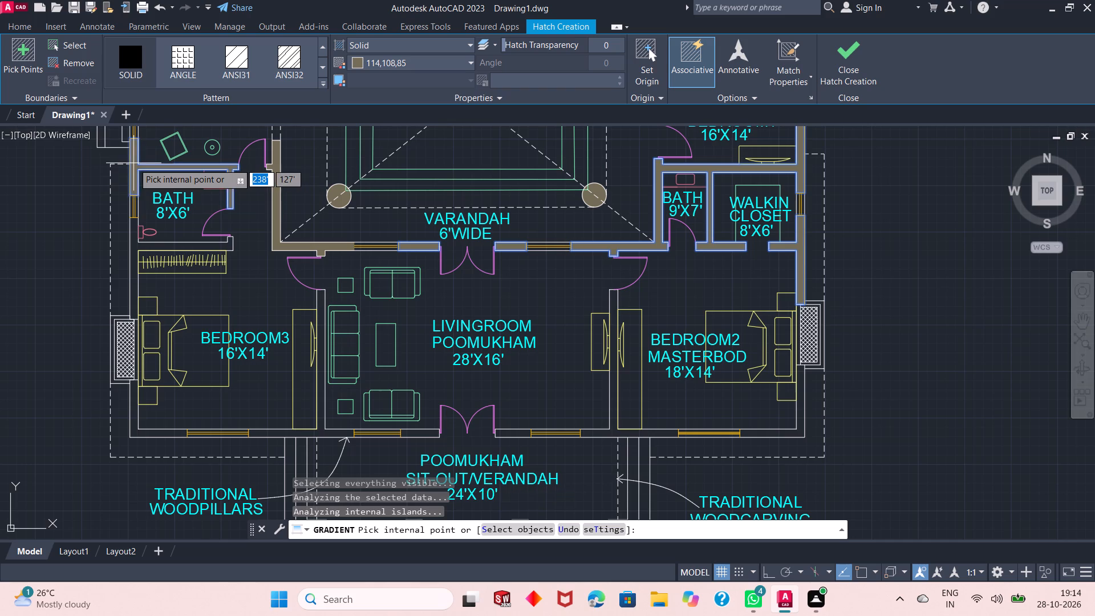
pyautogui.click(131, 257)
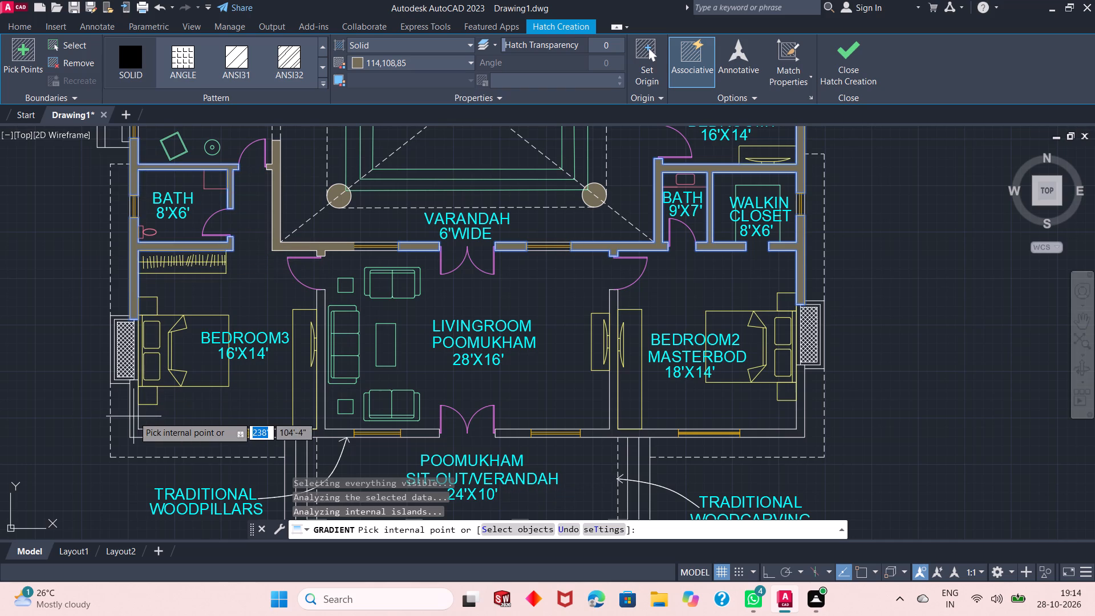
# Fill the front wall segments from Bedroom 3 to Bedroom 2 and the walls flanking the Living Room, and finish the hatch.
pyautogui.click(133, 418)
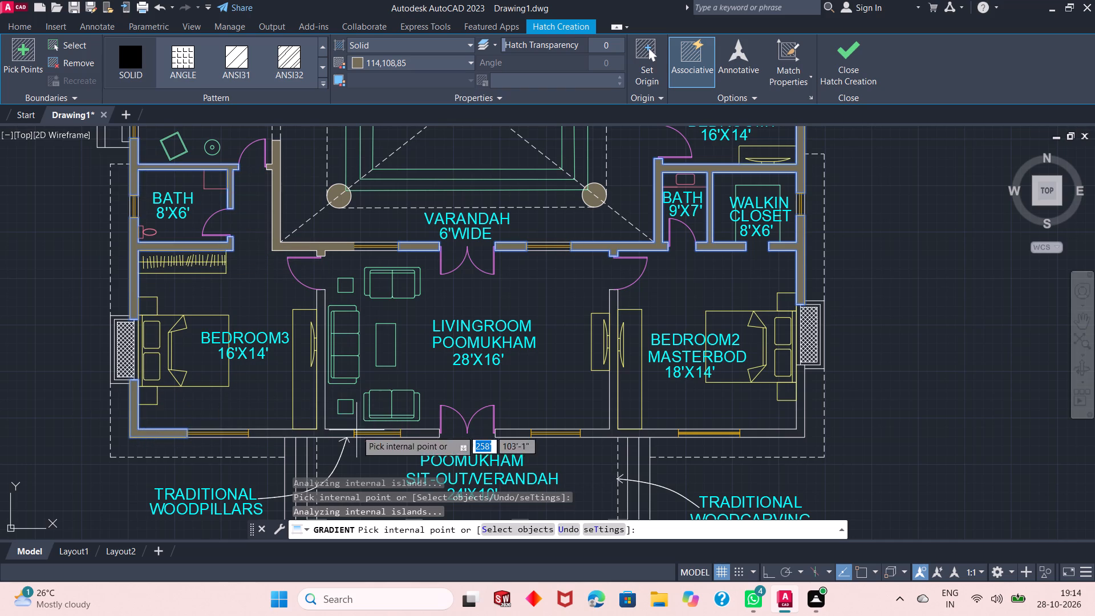
pyautogui.click(302, 435)
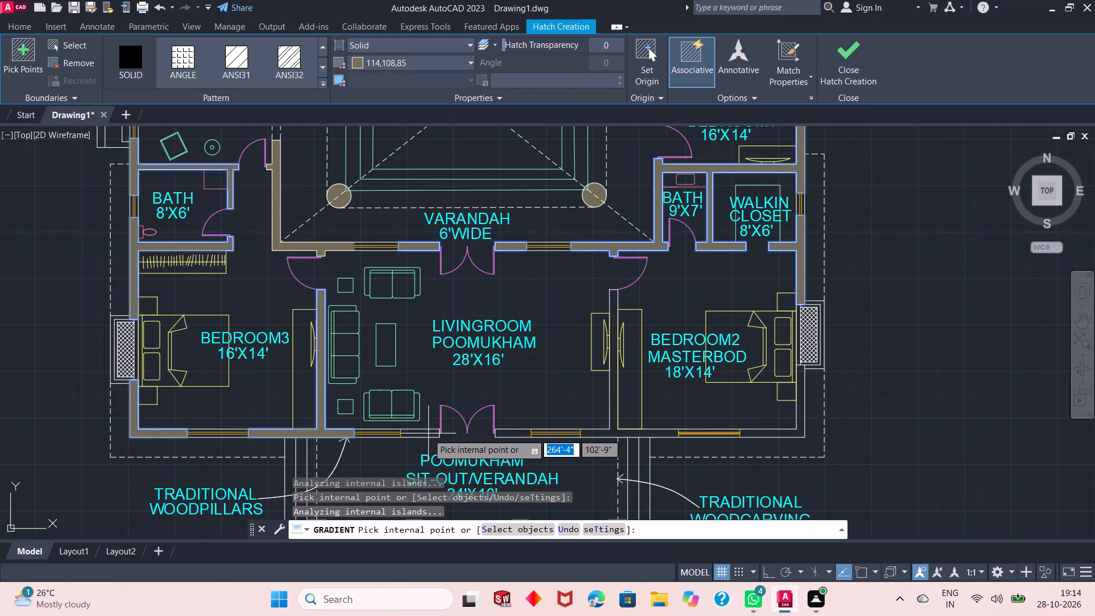
pyautogui.click(427, 433)
pyautogui.click(508, 433)
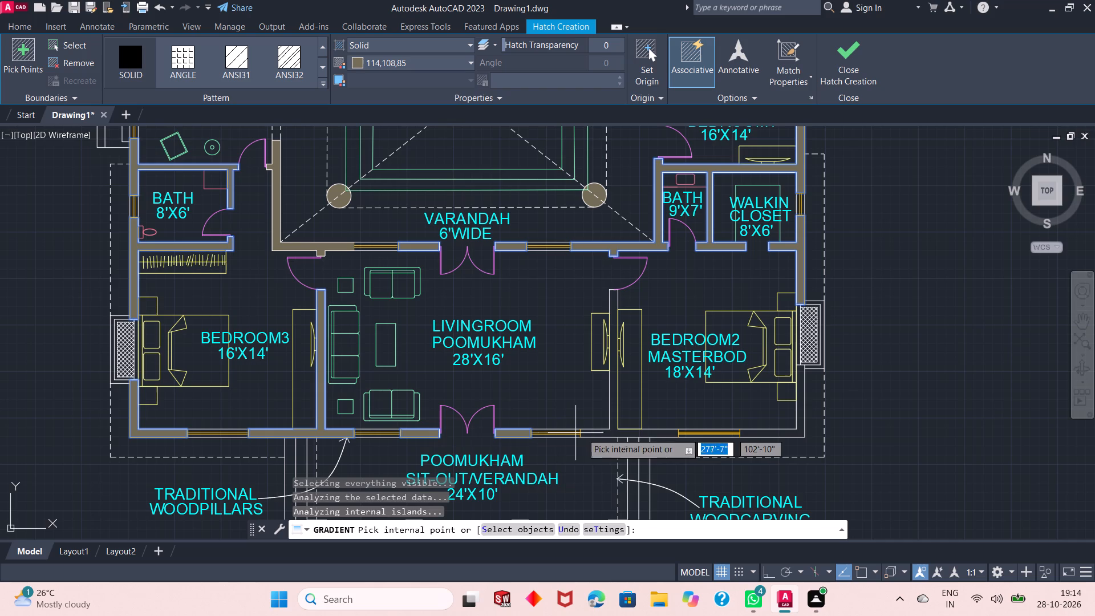
pyautogui.click(589, 433)
pyautogui.click(789, 436)
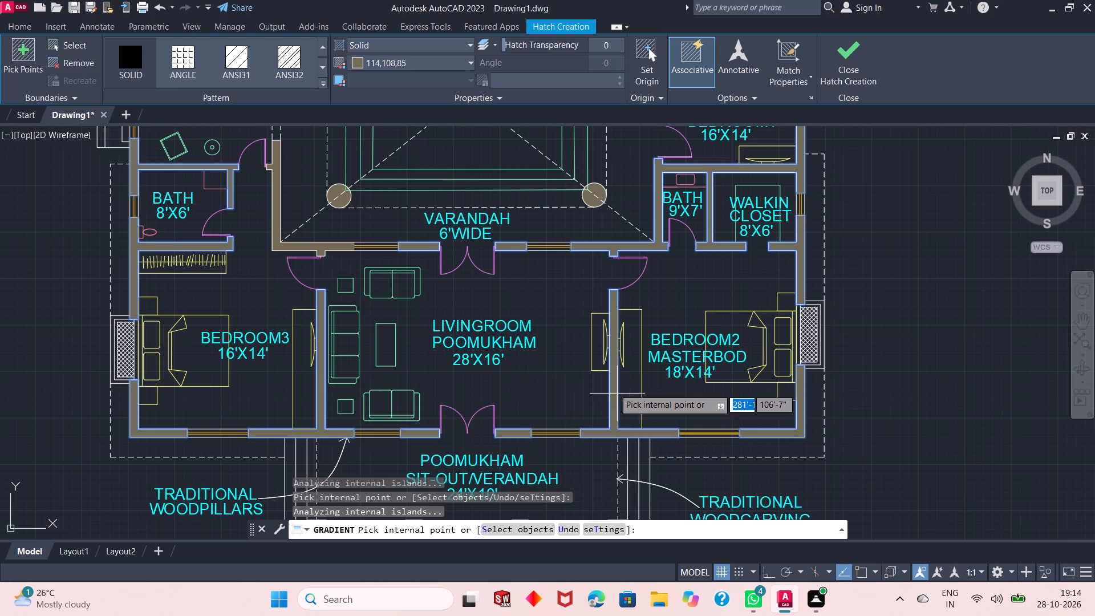
pyautogui.scroll(-1, 613, 388)
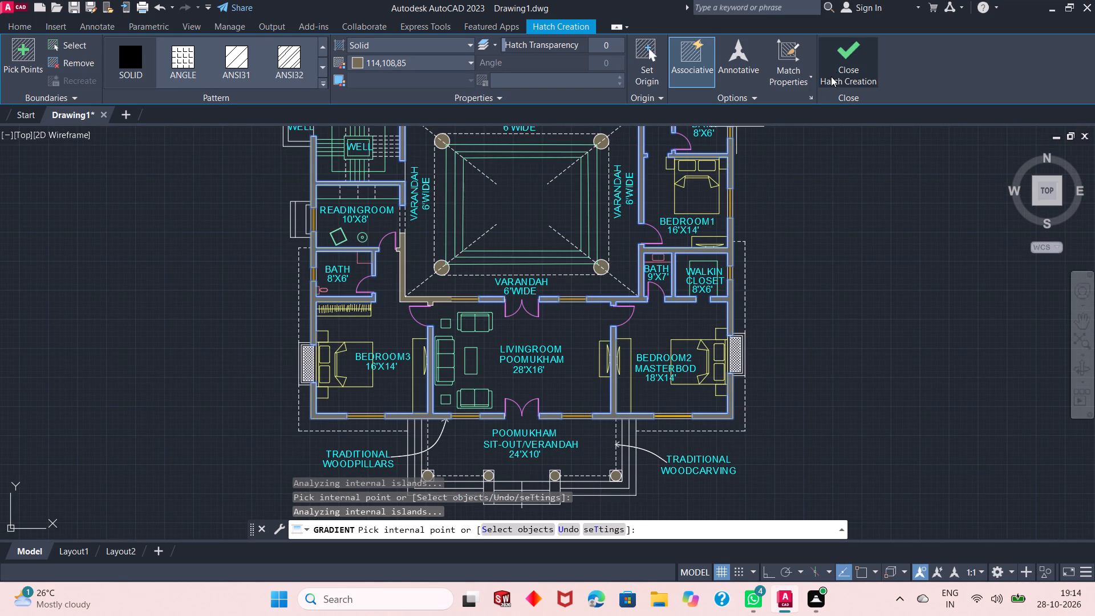
pyautogui.click(852, 60)
# Examine the hatched walls and columns across the whole floor plan for completeness.
pyautogui.scroll(-1, 524, 415)
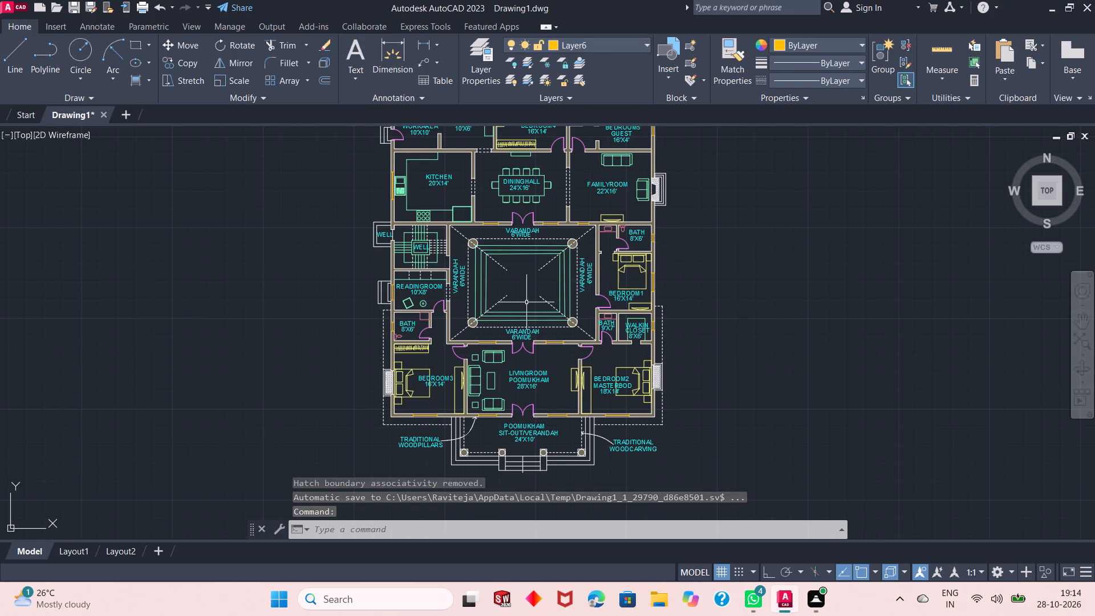
pyautogui.scroll(2, 532, 315)
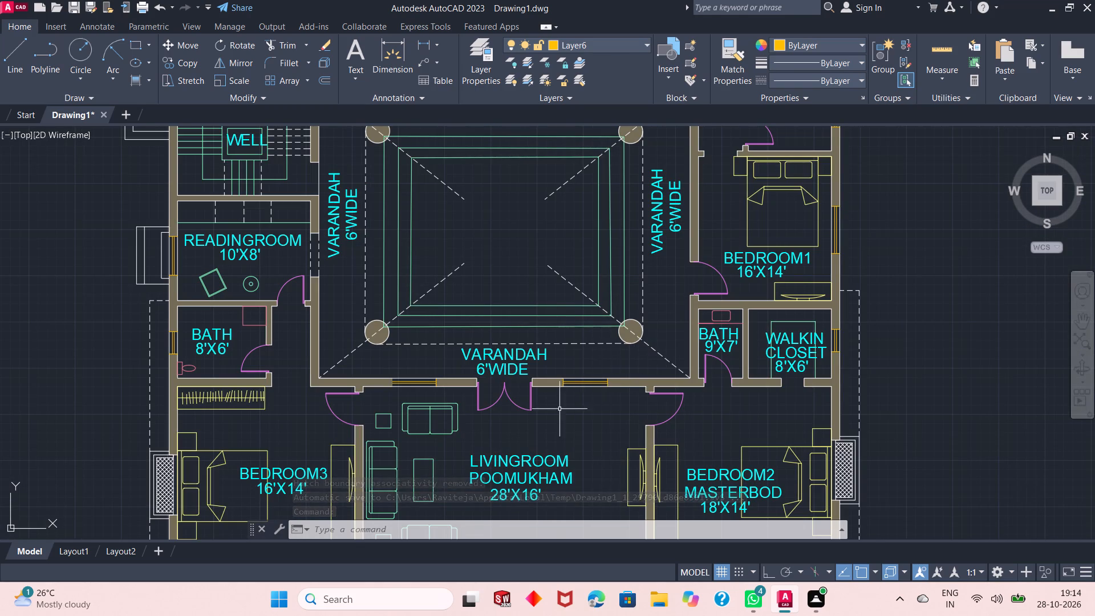
pyautogui.scroll(-2, 515, 440)
pyautogui.scroll(2, 524, 285)
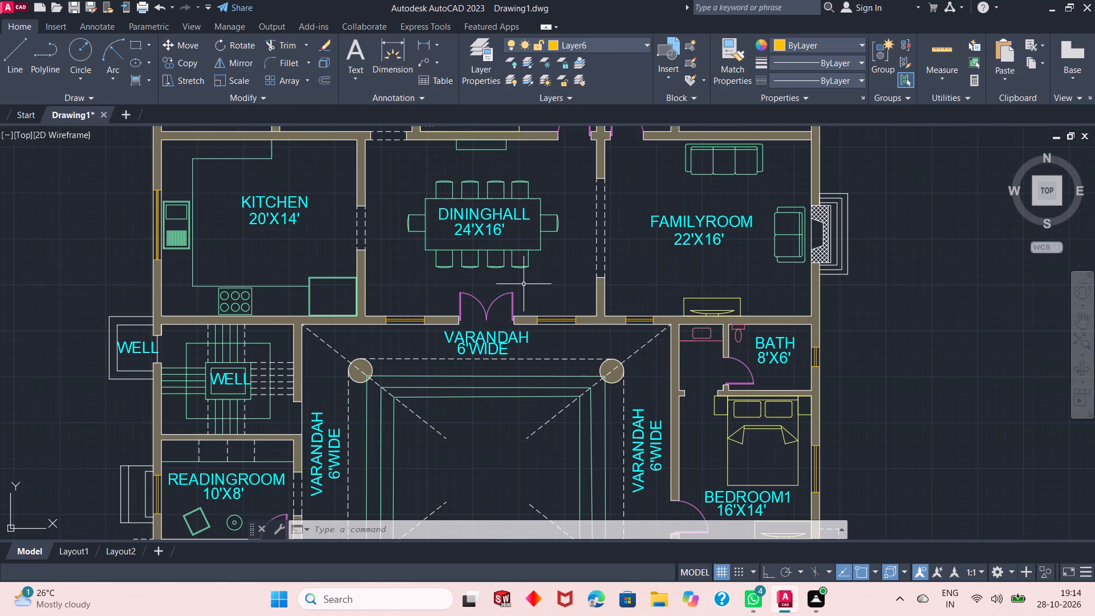
pyautogui.scroll(-2, 491, 371)
pyautogui.scroll(2, 471, 232)
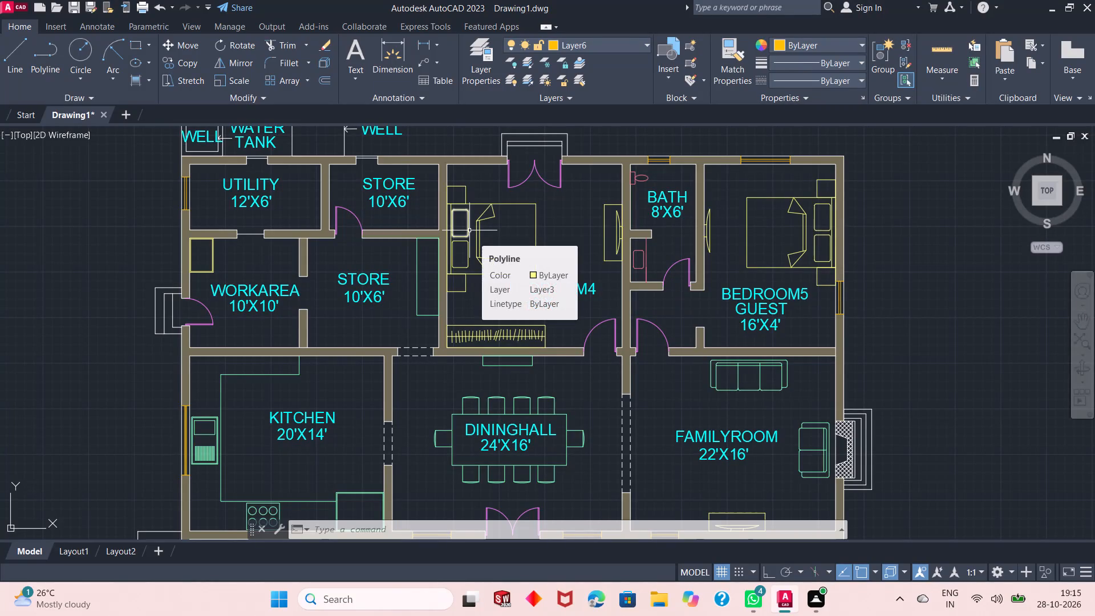
pyautogui.scroll(-2, 469, 230)
pyautogui.scroll(1, 476, 360)
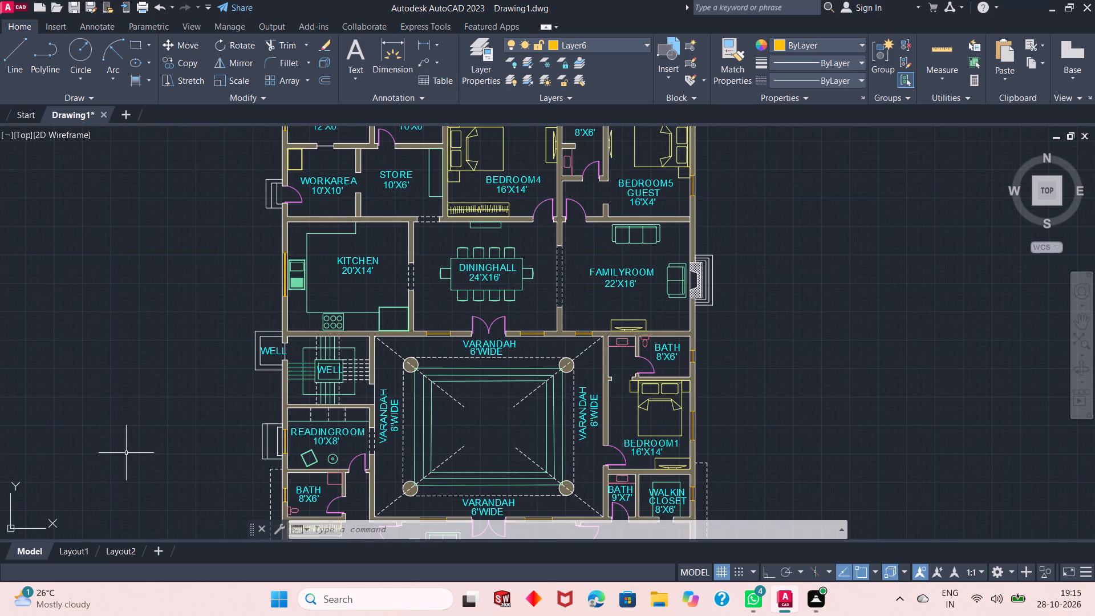
pyautogui.scroll(2, 469, 351)
pyautogui.scroll(-2, 422, 325)
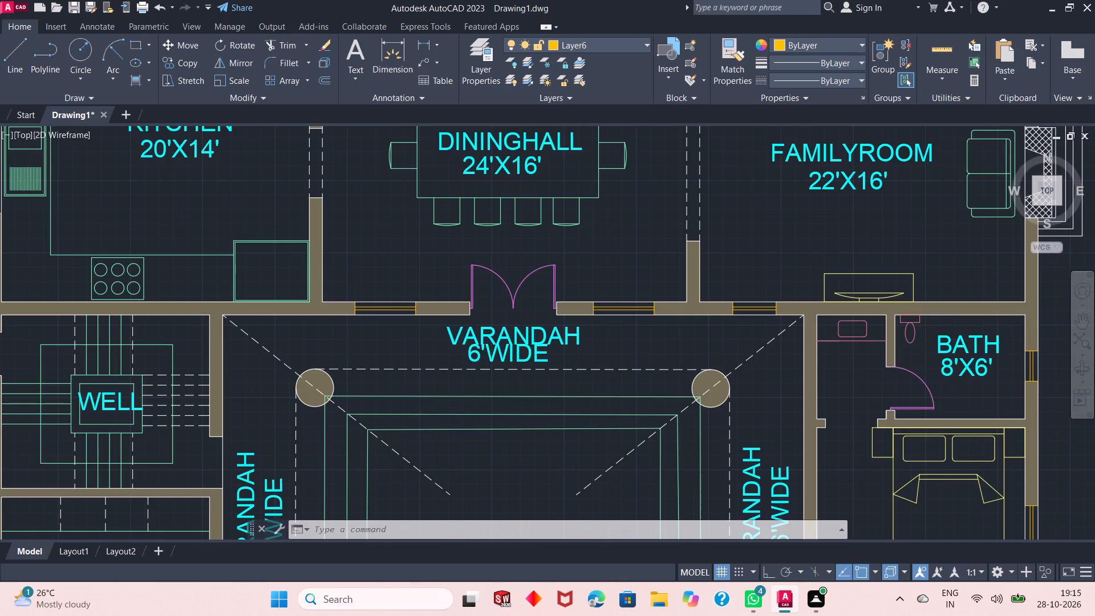
pyautogui.scroll(-1, 421, 325)
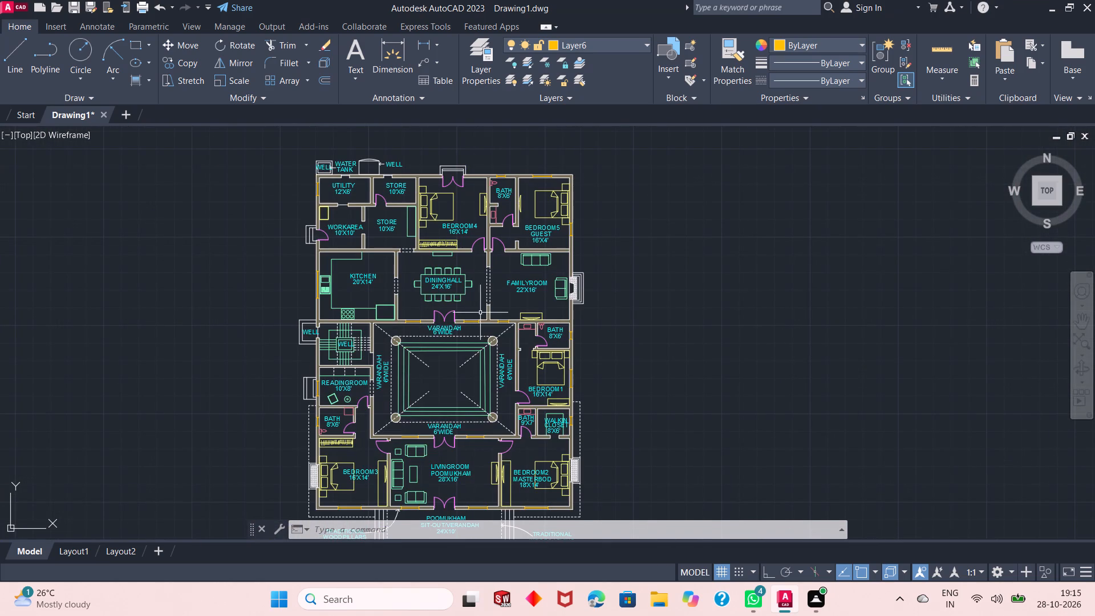
# Turn off command log recording with the LOGFILEOFF command.
pyautogui.scroll(-1, 508, 233)
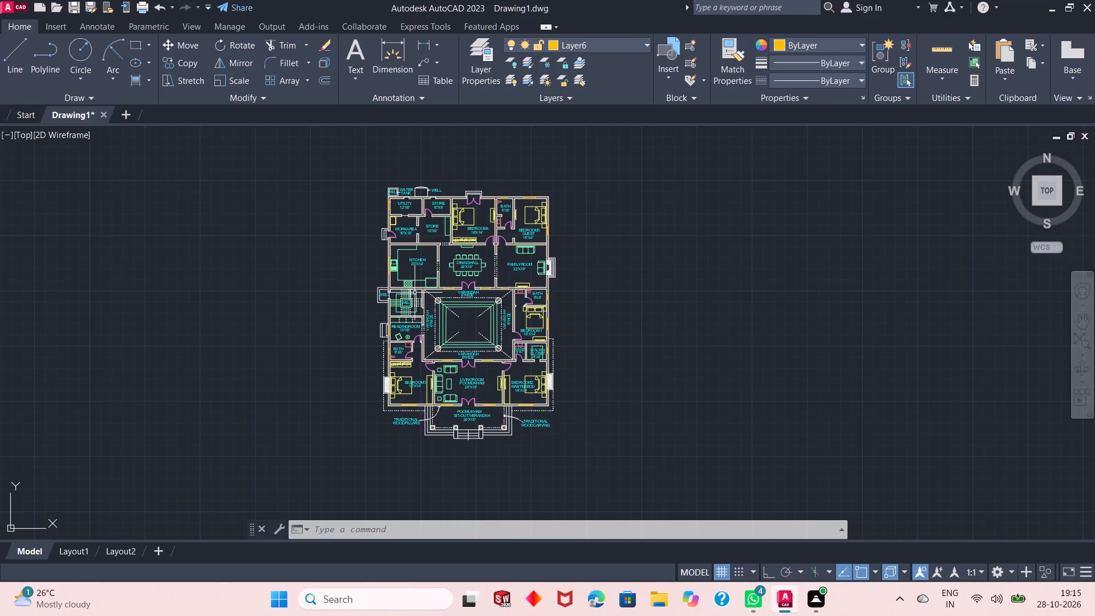
pyautogui.scroll(1, 434, 283)
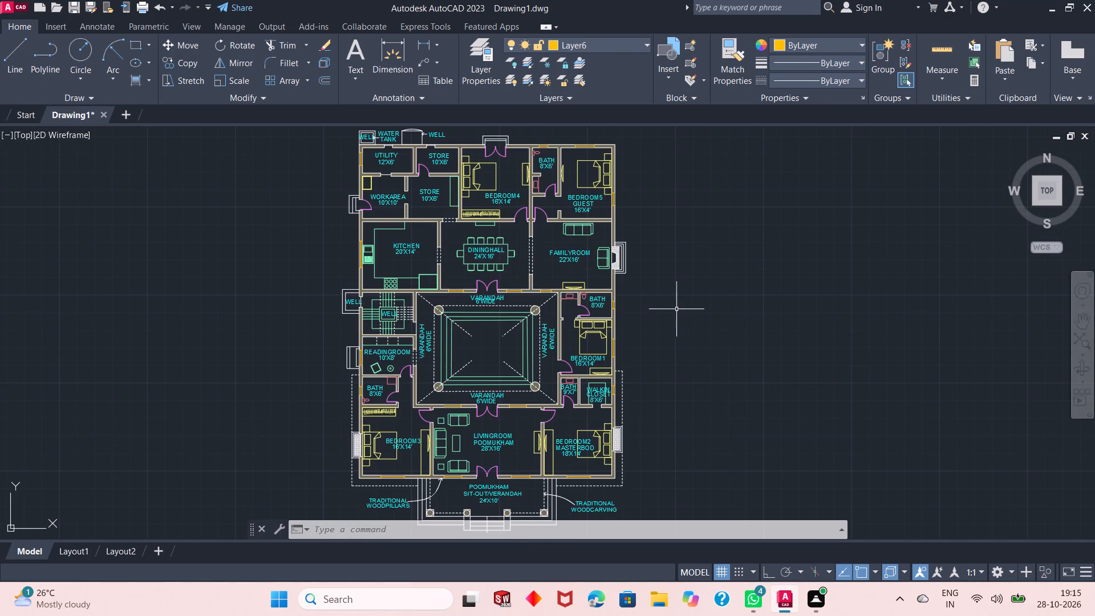
pyautogui.click(382, 532)
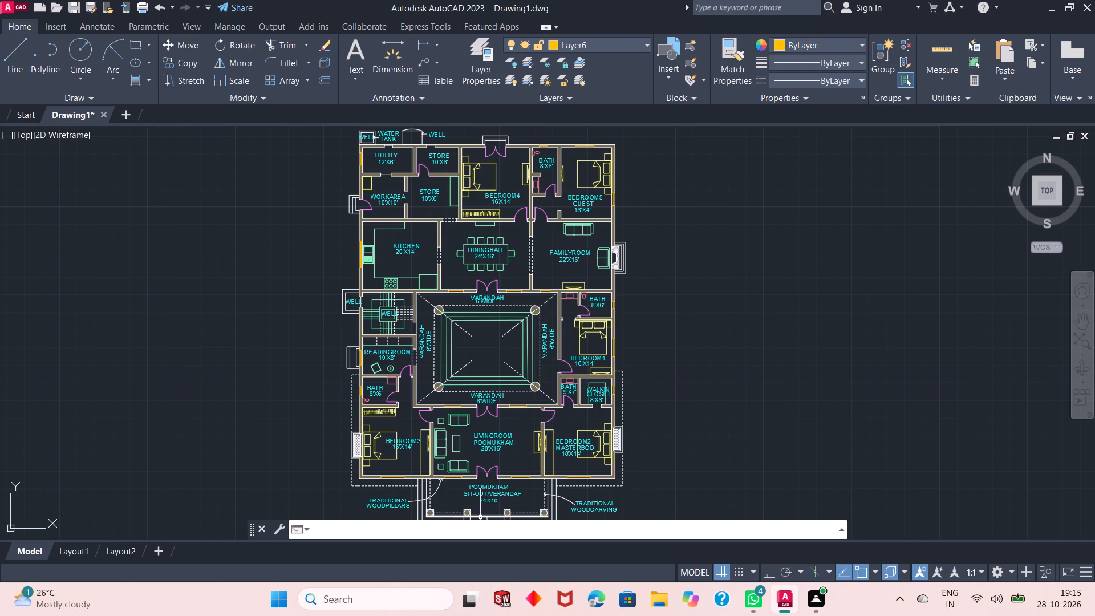
pyautogui.write('LOG')
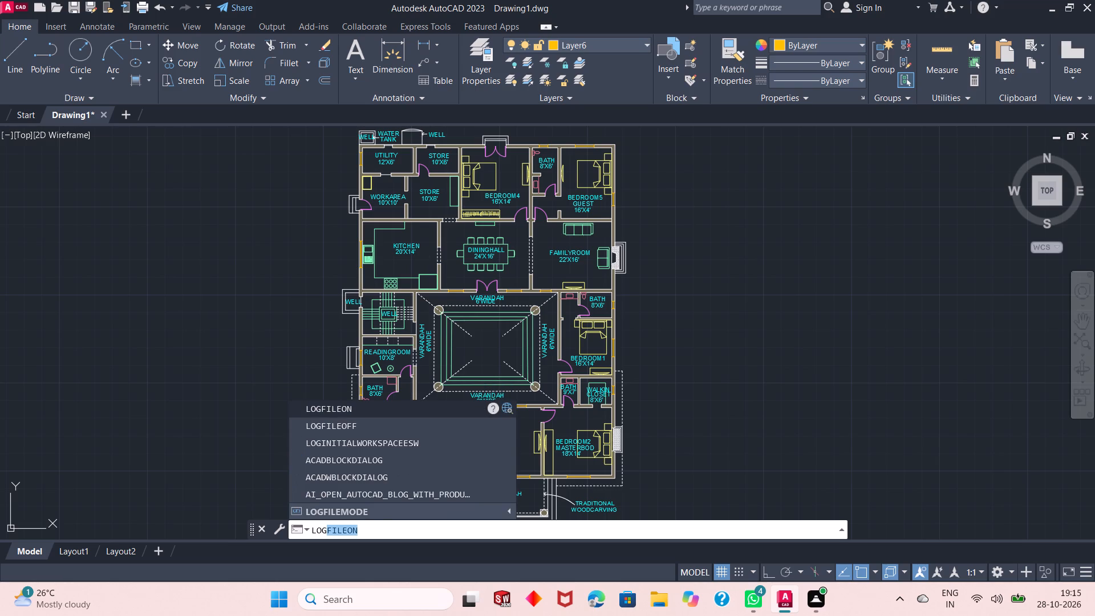
pyautogui.click(394, 422)
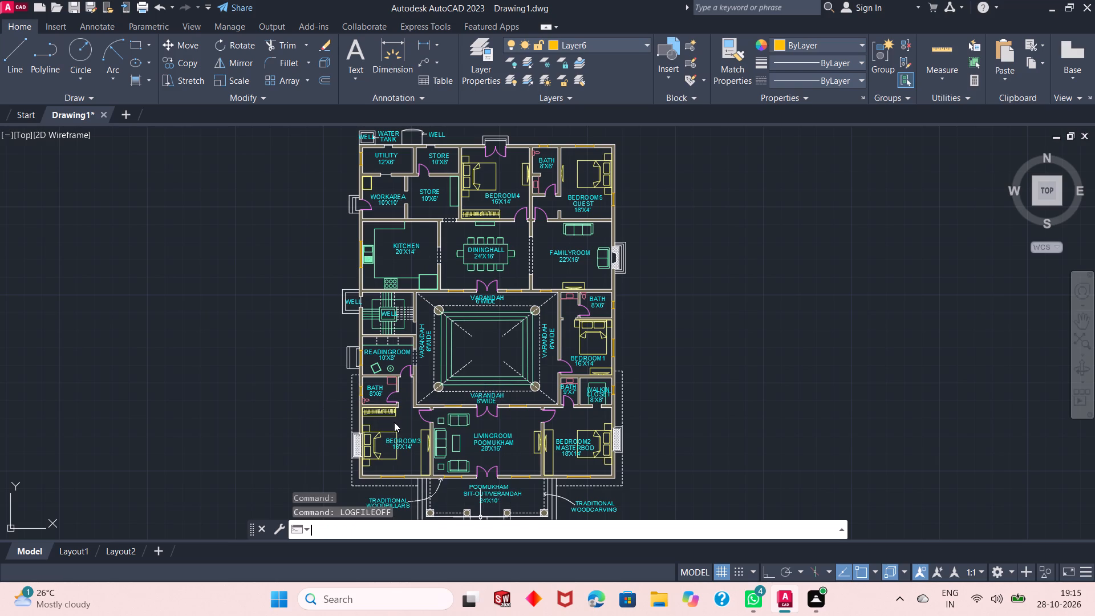
# Save the drawing as "Kerala traditional 2BHK house plan" in the Dp AutoCAD folder, in AutoCAD 2018 Drawing format.
pyautogui.hotkey('ctrl', 's')
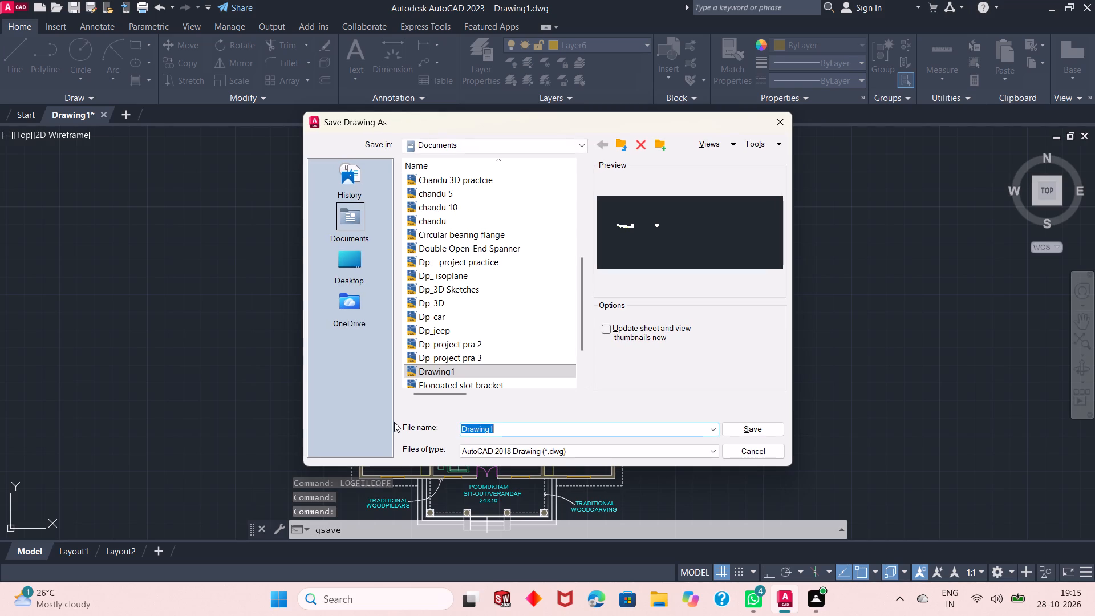
pyautogui.press('BackSpace')
pyautogui.hotkey('shift', 'k')
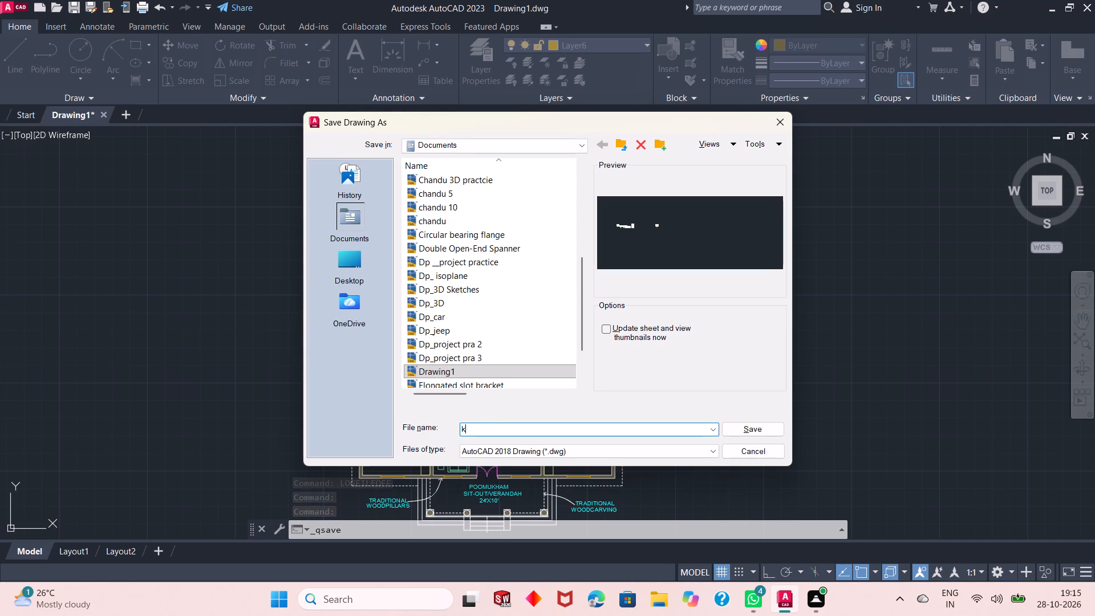
pyautogui.press('BackSpace')
pyautogui.write('Kerala')
pyautogui.press('space')
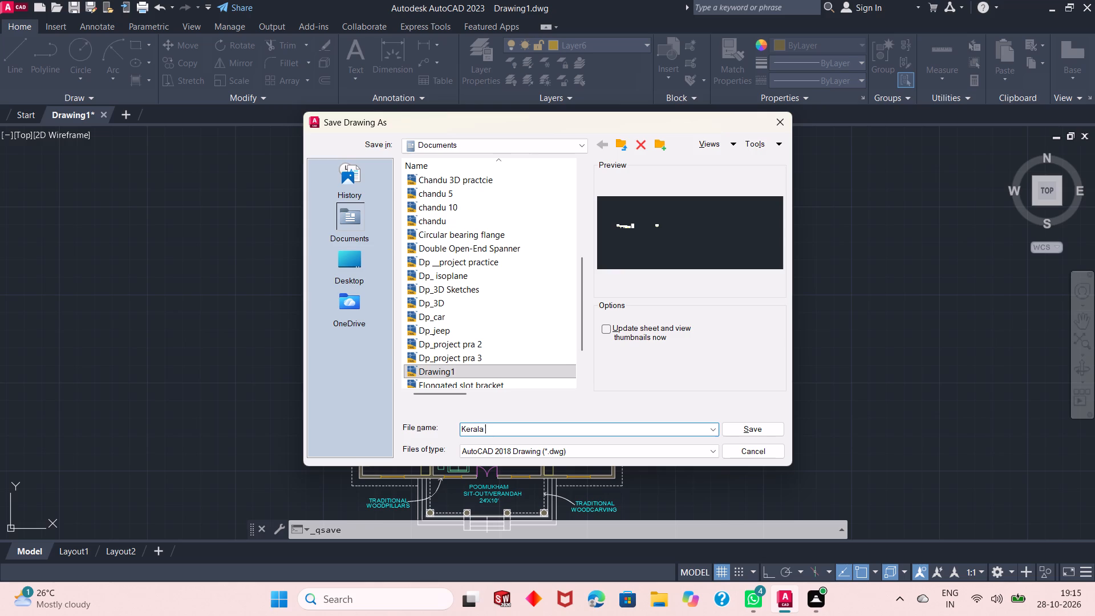
pyautogui.write('traditional')
pyautogui.press('space')
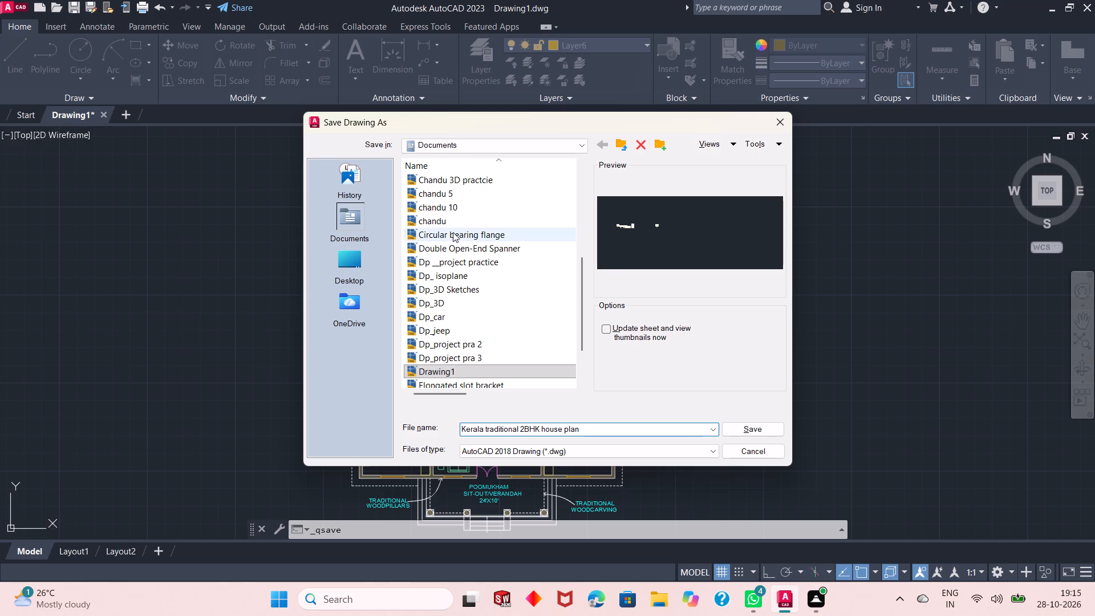
pyautogui.scroll(2, 453, 232)
pyautogui.doubleClick(447, 209)
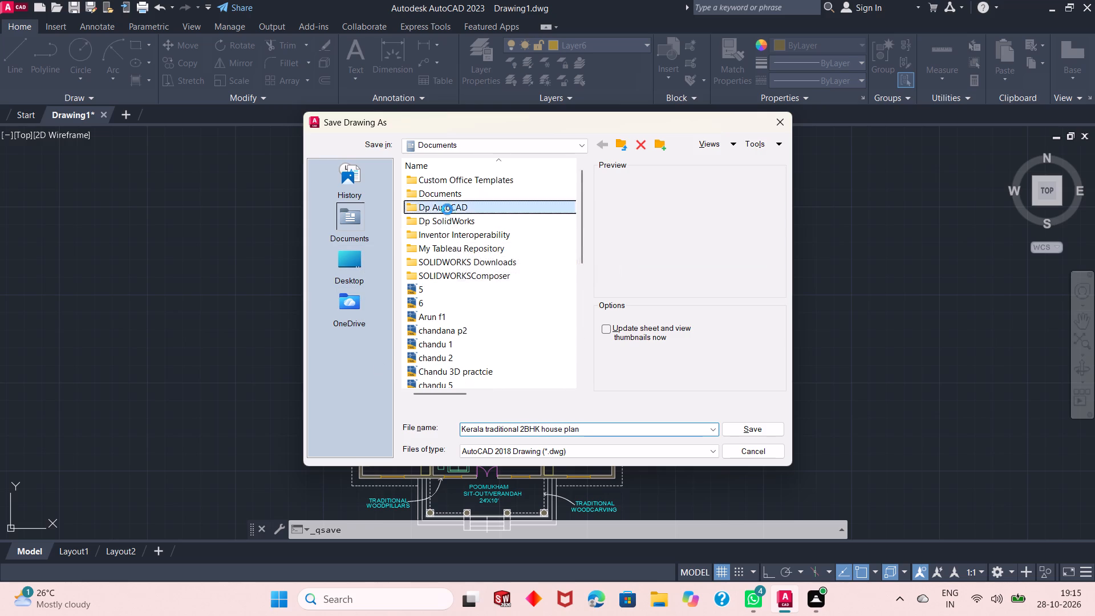
pyautogui.click(741, 431)
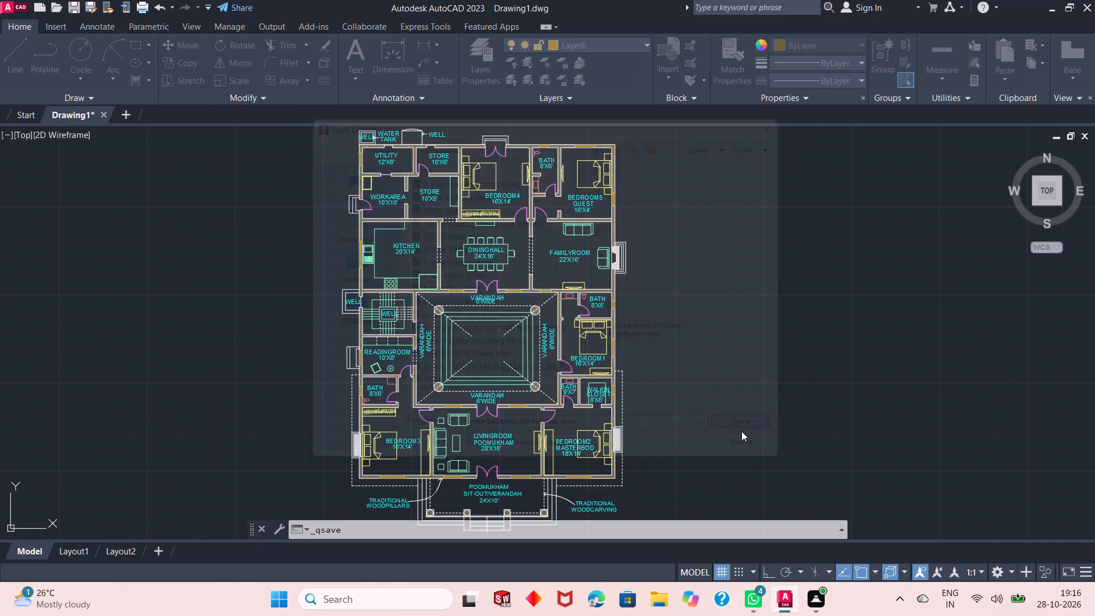
# Set up a plot with DWG To PDF.pc3 on ISO expand A4 (297 x 210 mm) paper, landscape orientation, centred on the sheet.
pyautogui.write('plo')
pyautogui.press('Return')
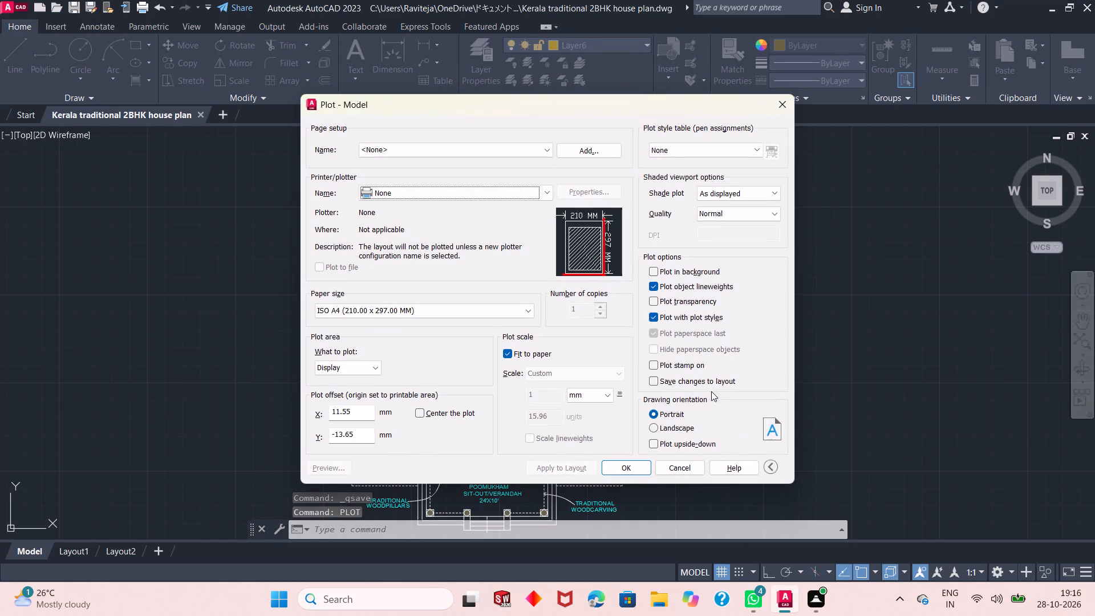
pyautogui.click(512, 197)
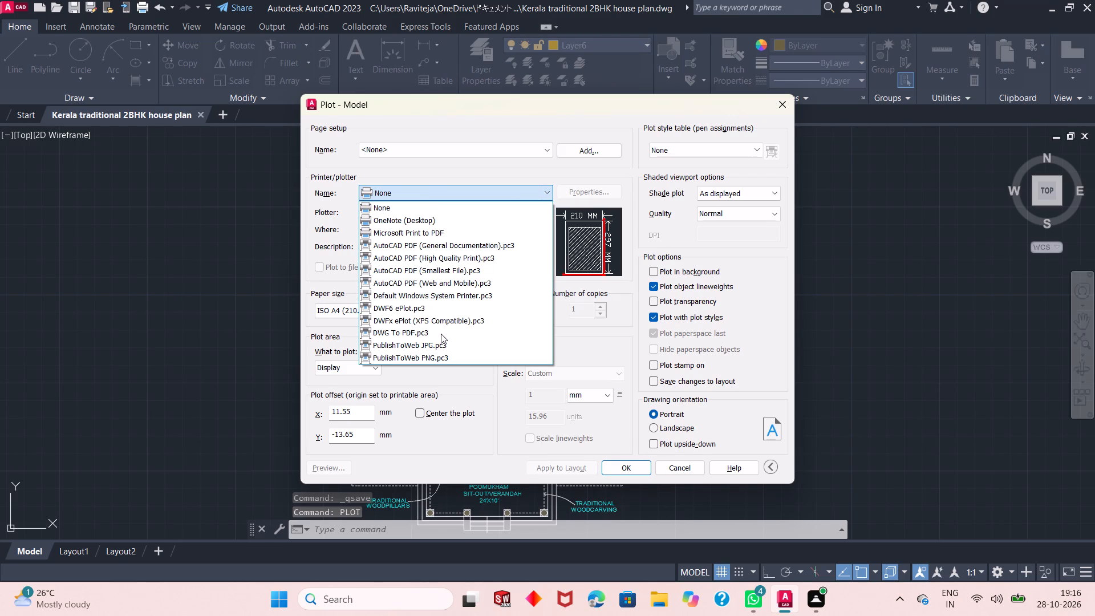
pyautogui.click(440, 334)
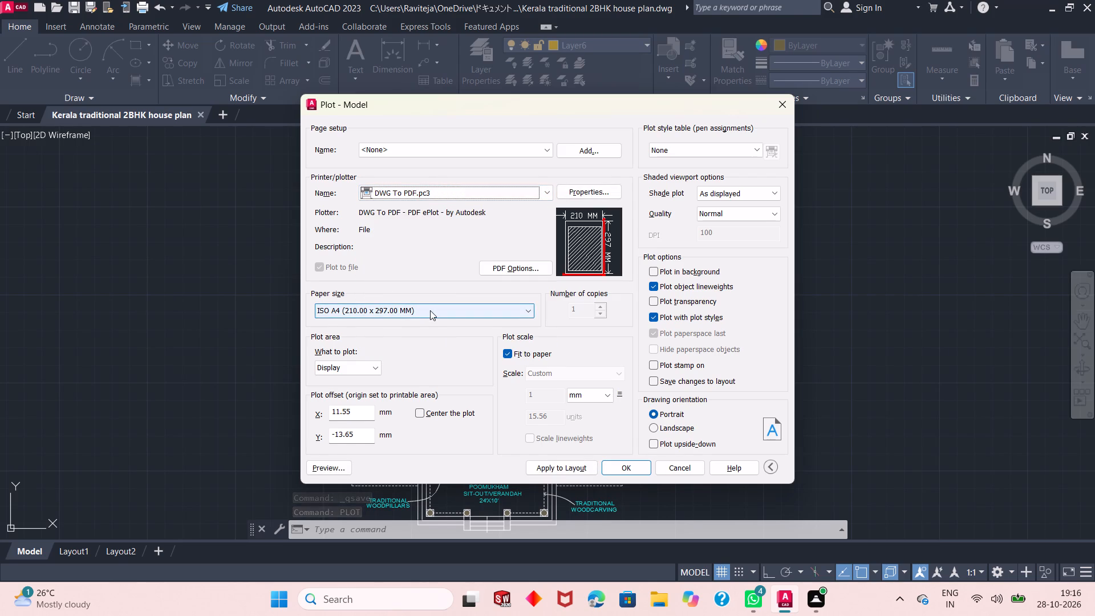
pyautogui.click(430, 310)
pyautogui.click(383, 413)
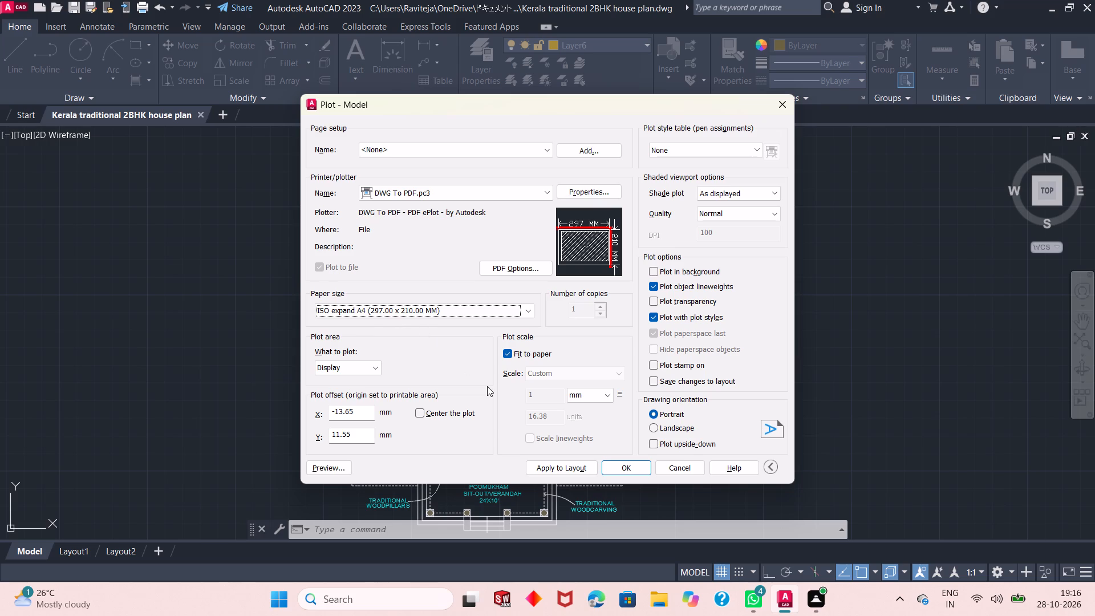
pyautogui.click(663, 430)
pyautogui.click(428, 414)
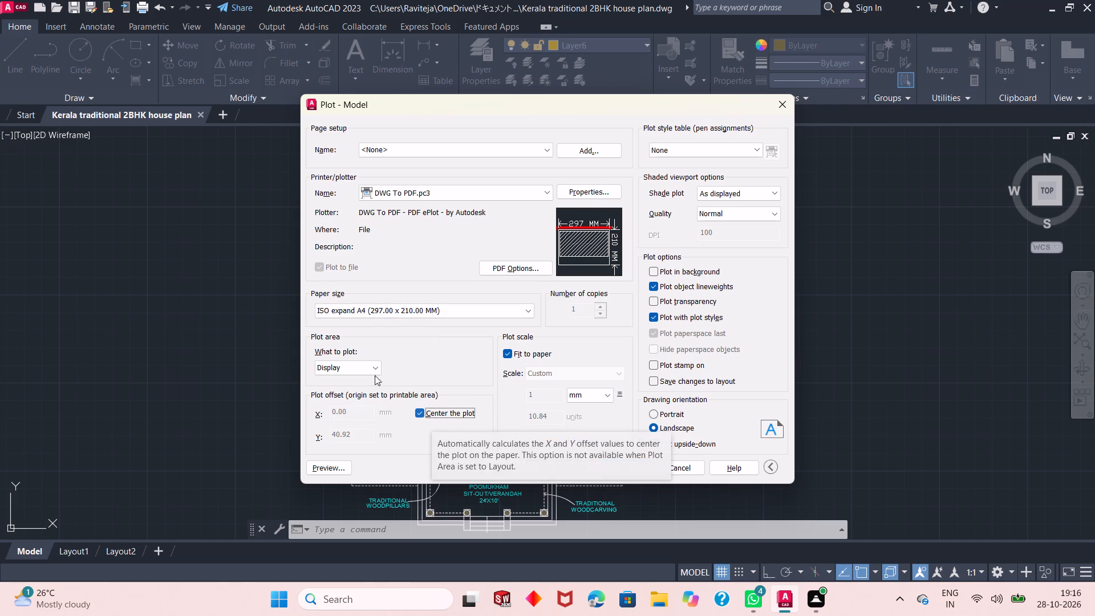
# Define the plot area as a window enclosing the whole floor plan, including the front sit-out and its labels.
pyautogui.click(352, 359)
pyautogui.click(353, 361)
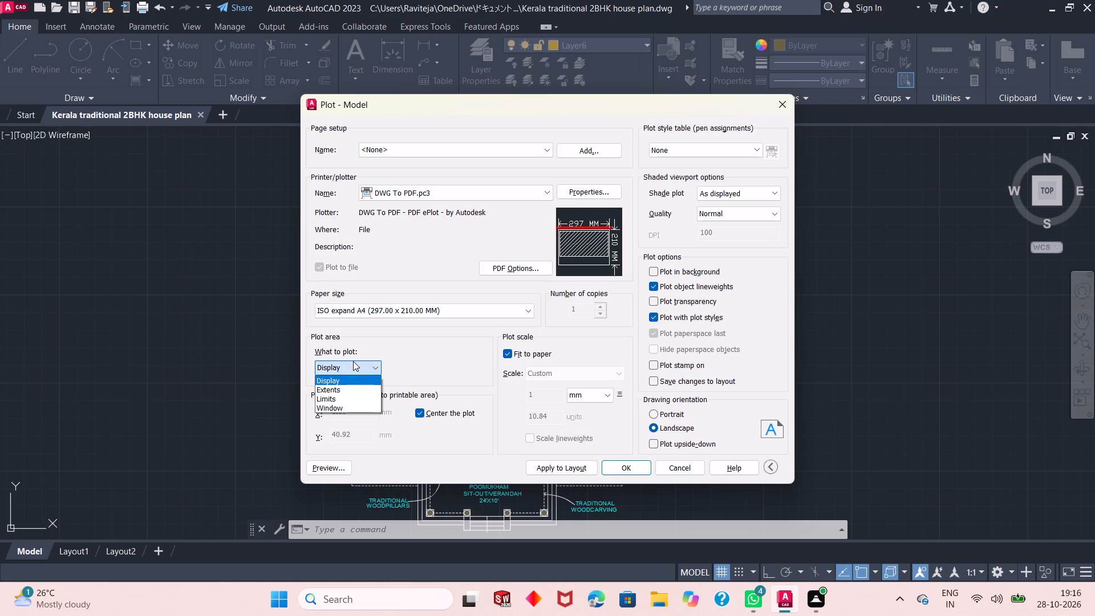
pyautogui.click(342, 406)
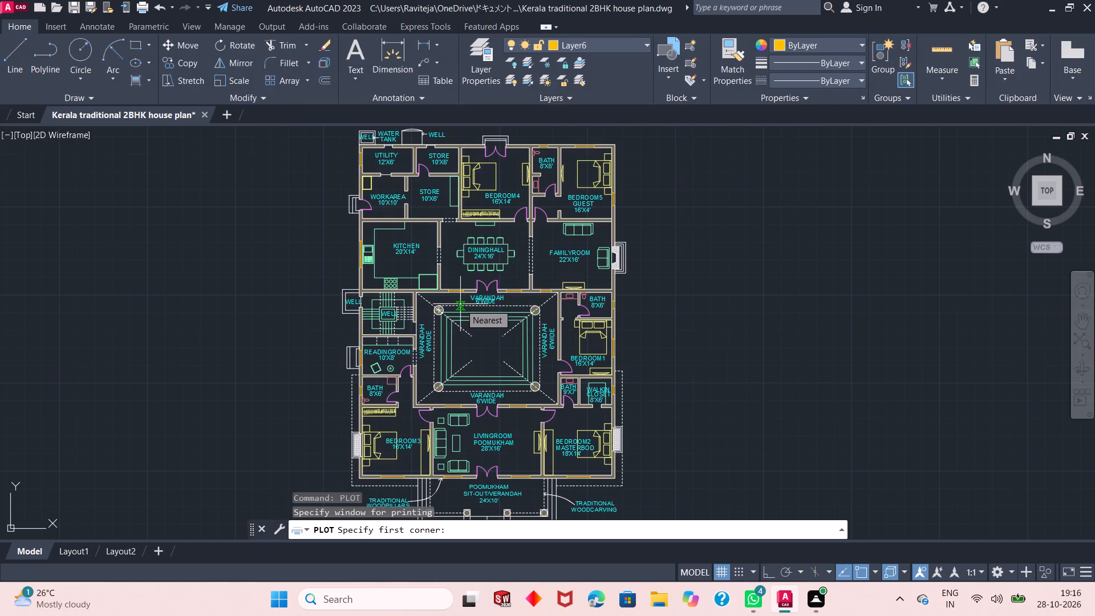
pyautogui.keyDown('ctrl'); pyautogui.scroll(-2, 460, 304); pyautogui.keyUp('ctrl')
pyautogui.keyDown('ctrl'); pyautogui.scroll(1, 460, 304); pyautogui.keyUp('ctrl')
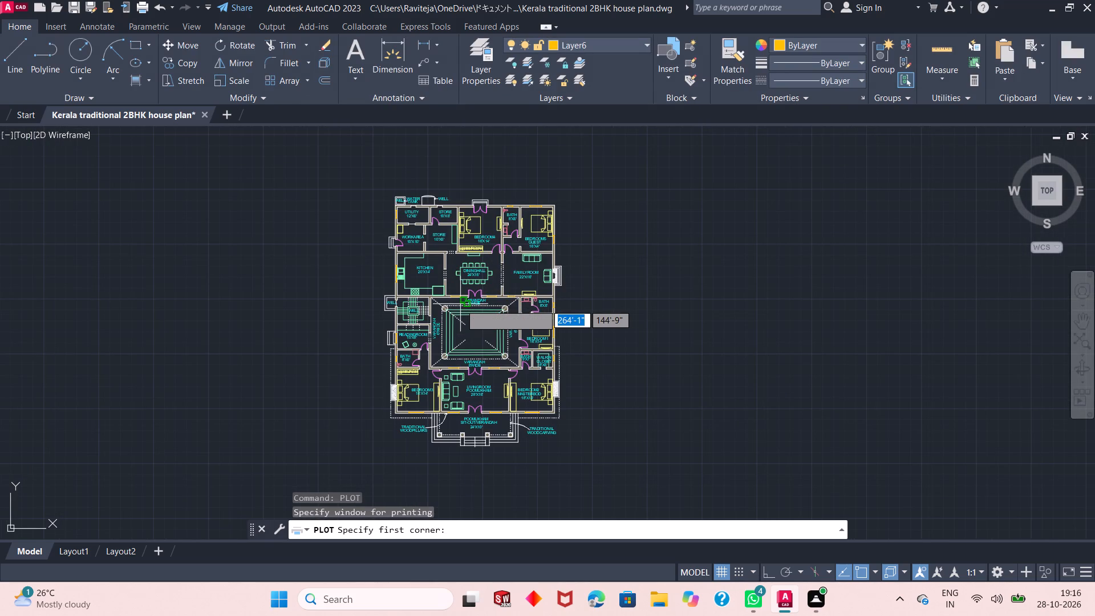
pyautogui.keyDown('ctrl'); pyautogui.scroll(1, 460, 304); pyautogui.keyUp('ctrl')
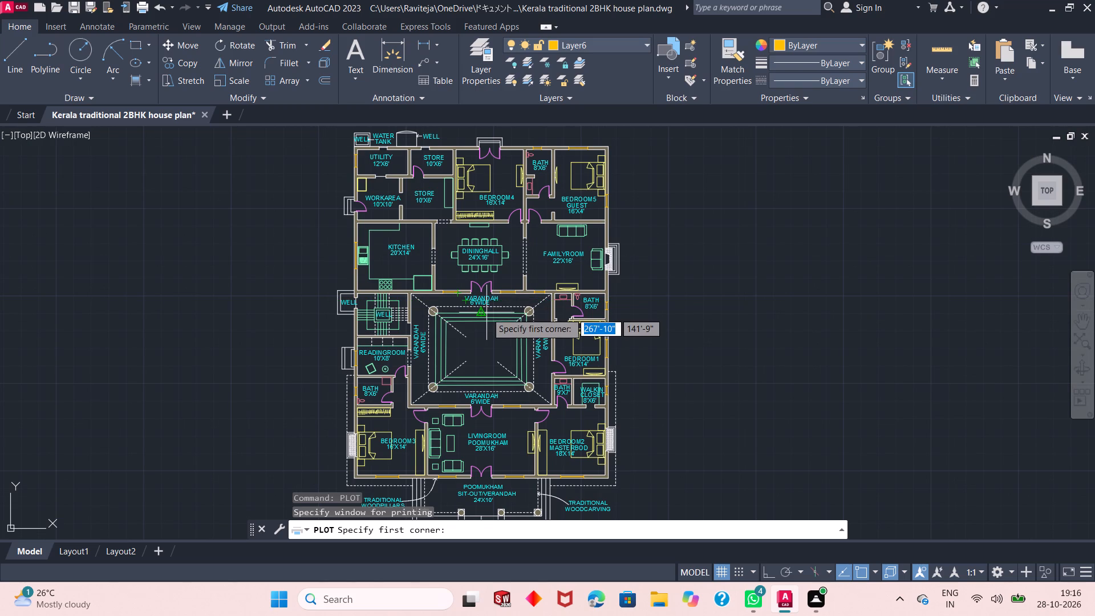
pyautogui.scroll(-1, 496, 315)
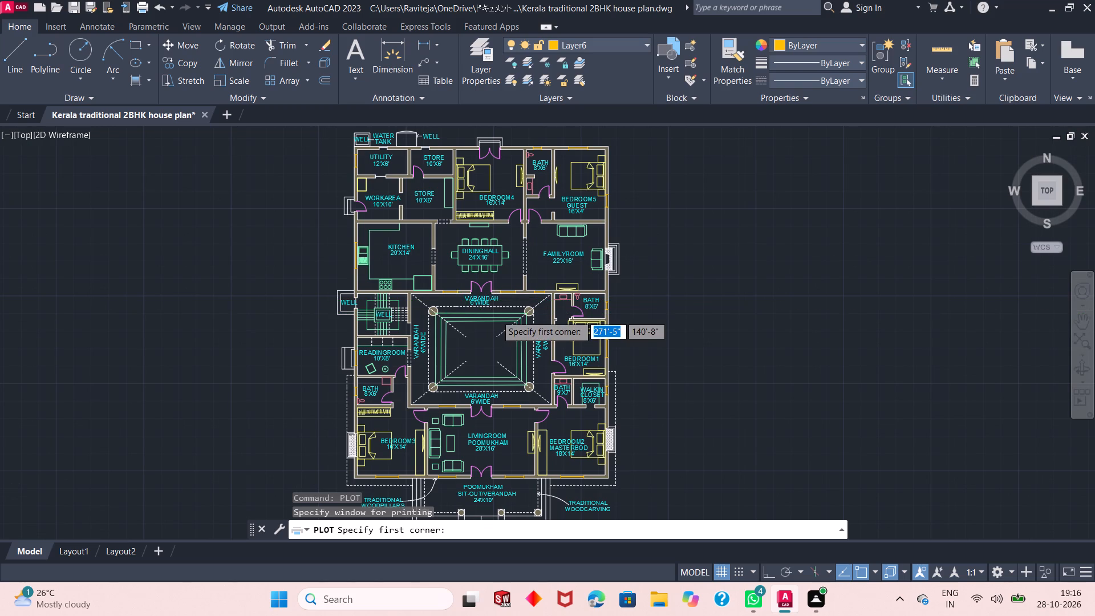
pyautogui.scroll(1, 496, 315)
pyautogui.scroll(-1, 496, 315)
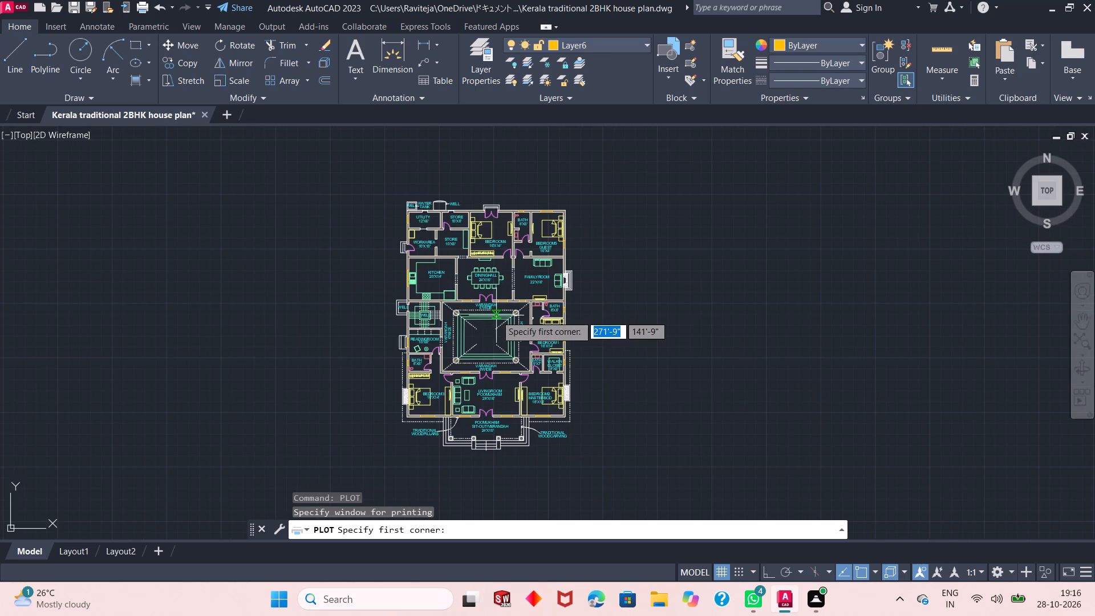
pyautogui.click(356, 185)
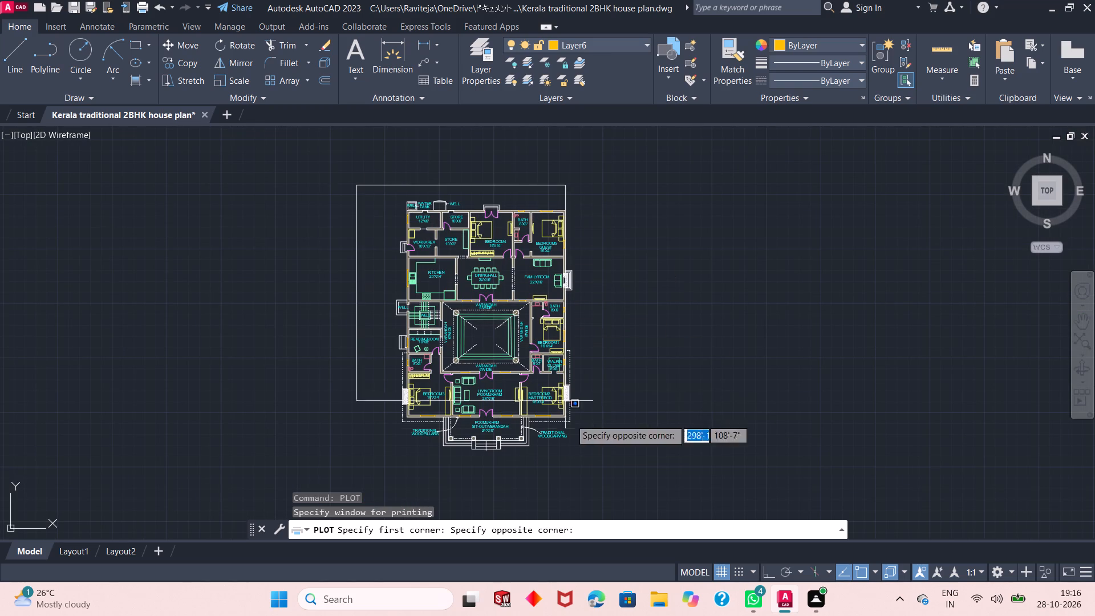
pyautogui.click(608, 484)
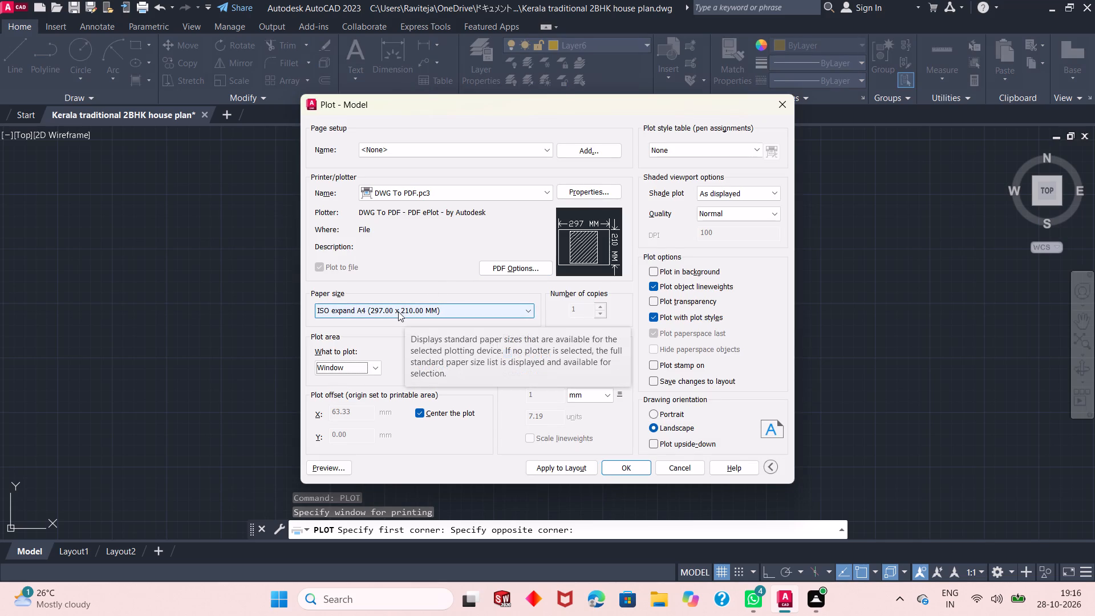
# Plot the plan to a PDF in the Dp AutoCAD folder under the proposed file name, and close the opened PDF.
pyautogui.click(619, 468)
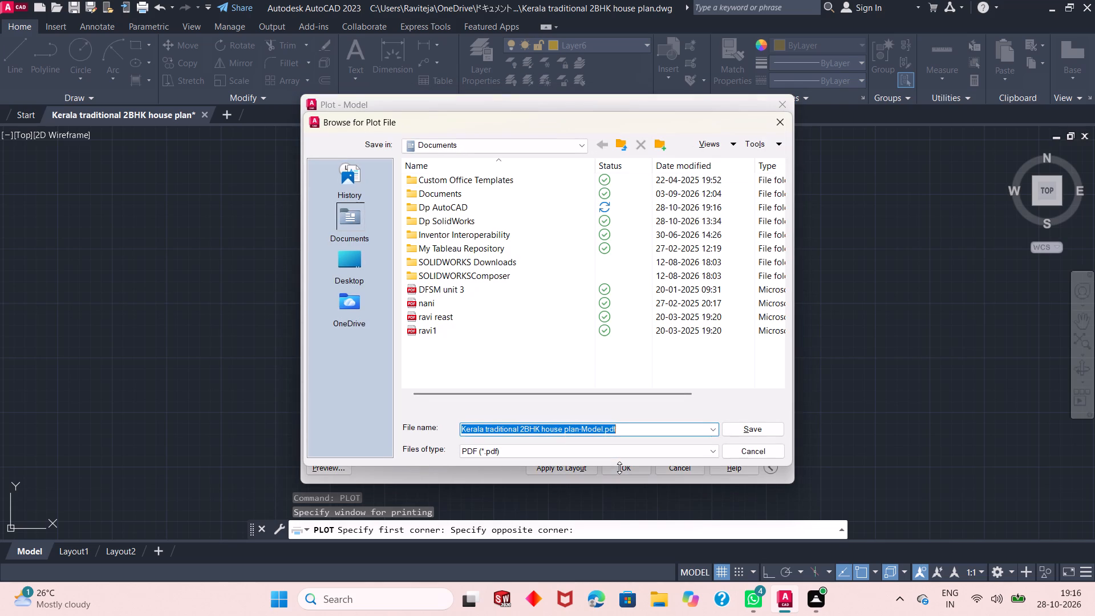
pyautogui.doubleClick(461, 204)
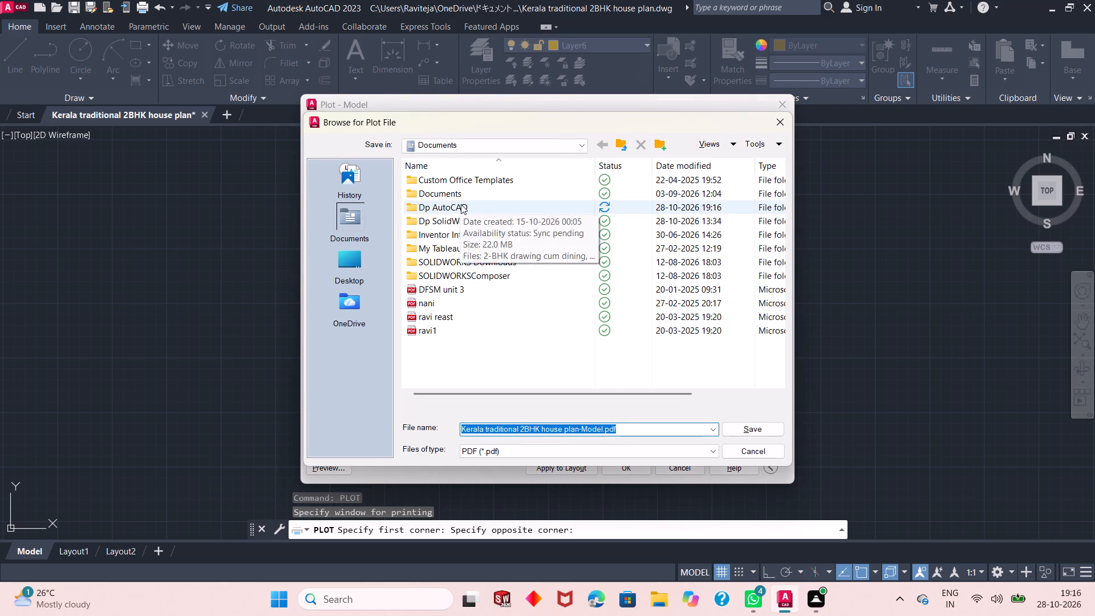
pyautogui.click(752, 429)
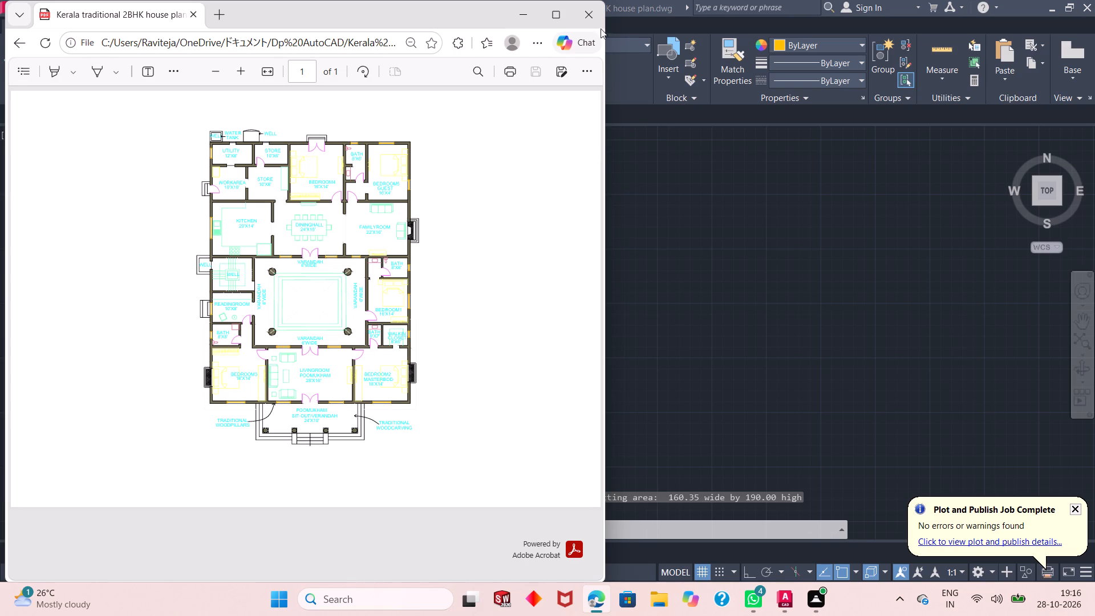
pyautogui.click(593, 21)
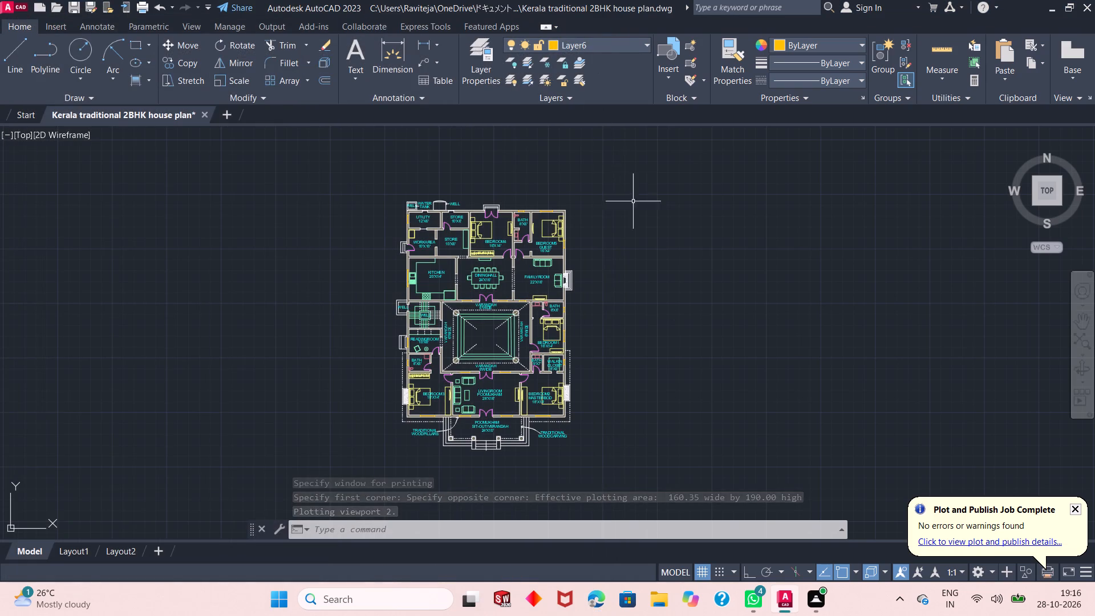